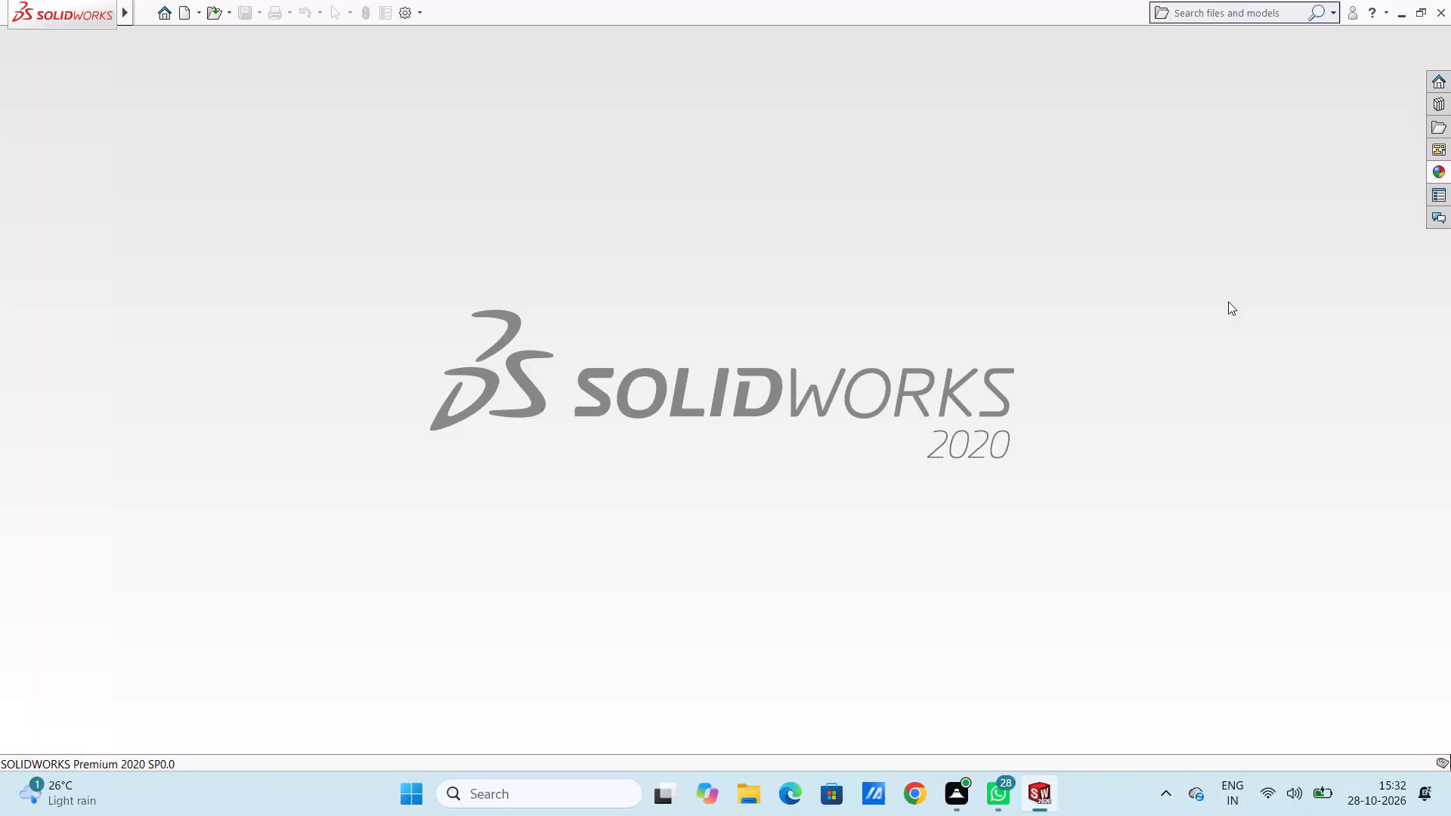
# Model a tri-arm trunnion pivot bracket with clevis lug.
# Create a new part document.
pyautogui.click(189, 21)
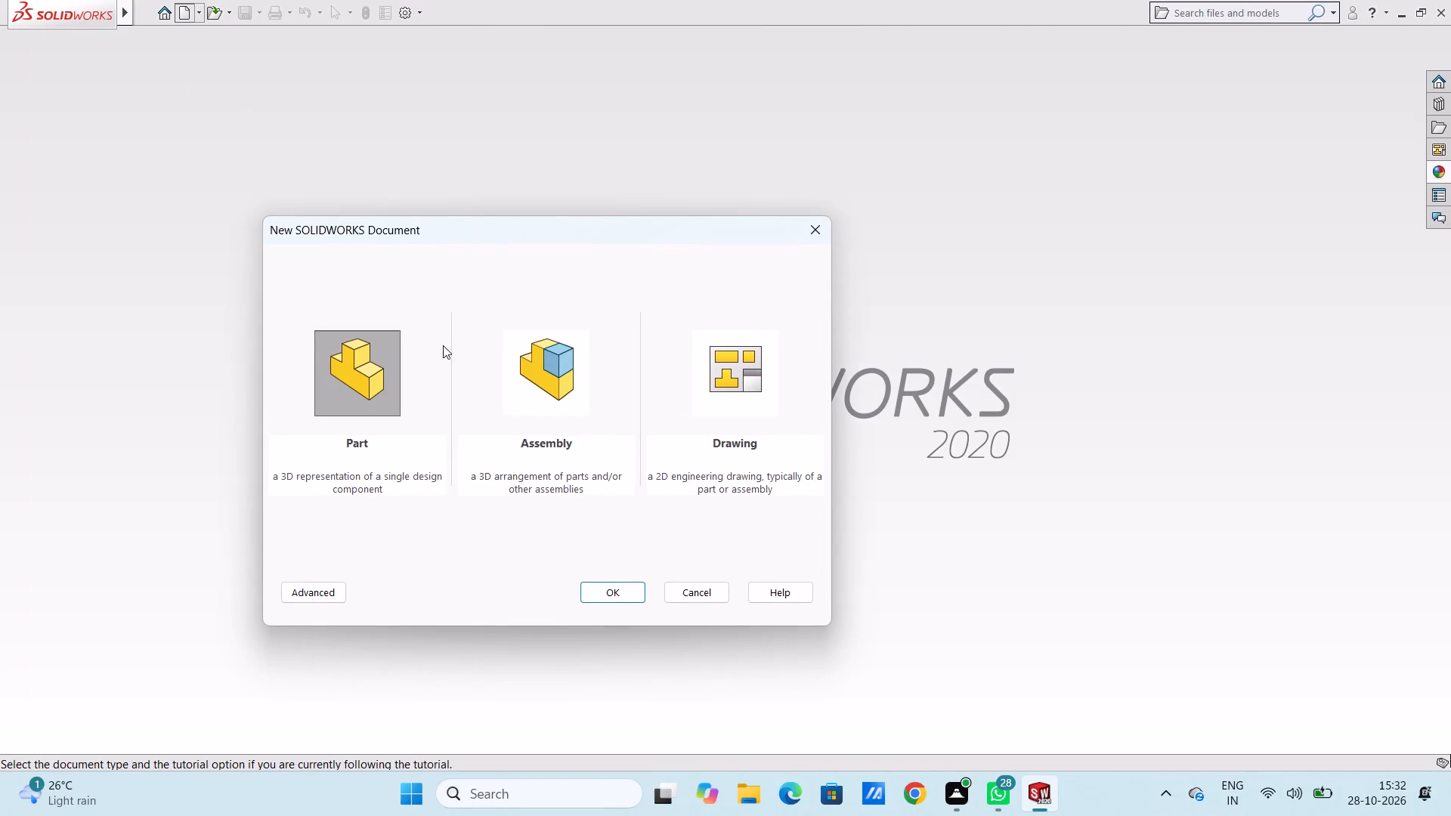
pyautogui.click(591, 592)
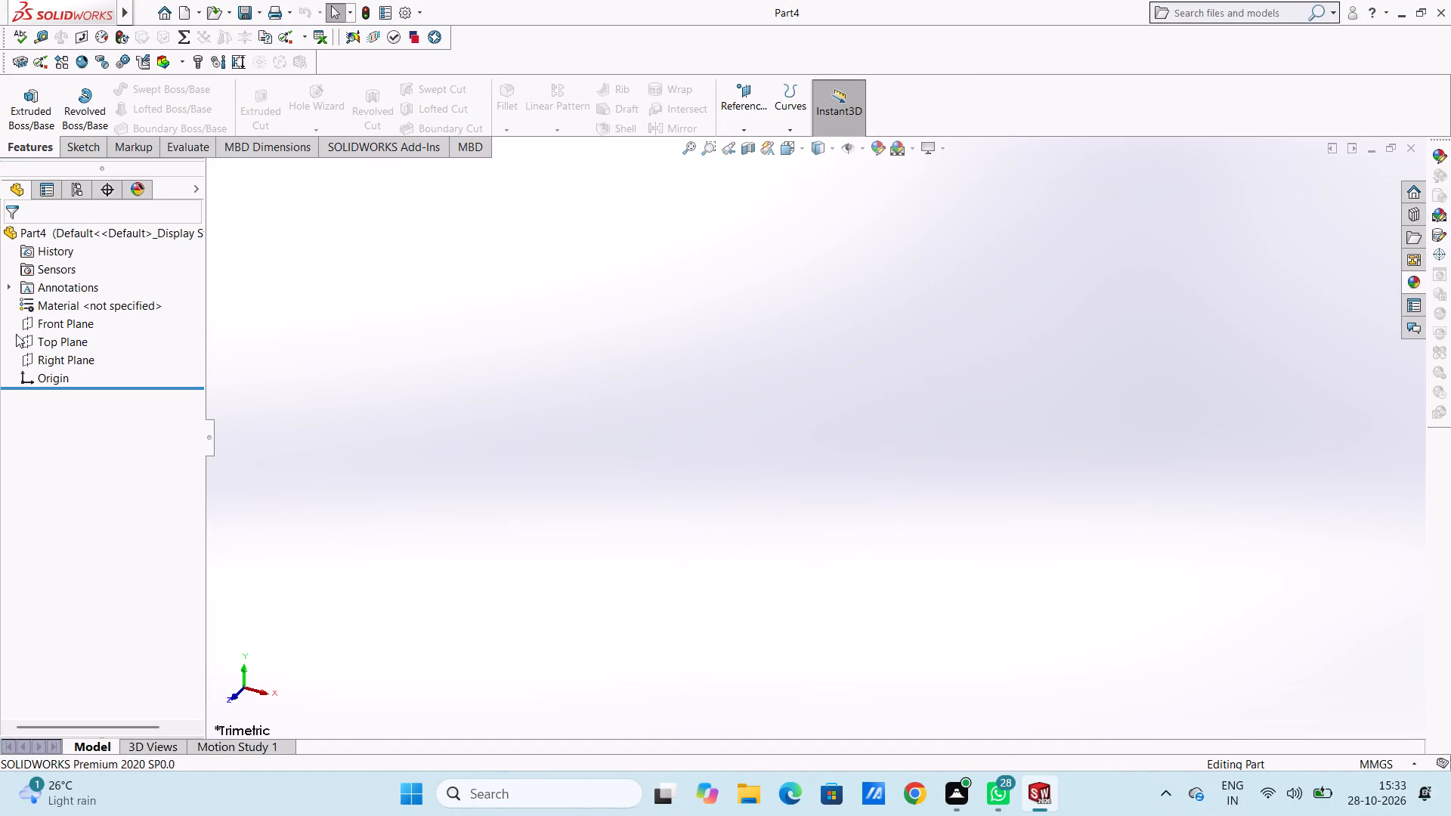
# Start a new sketch on the Top Plane.
pyautogui.click(66, 339)
pyautogui.click(77, 320)
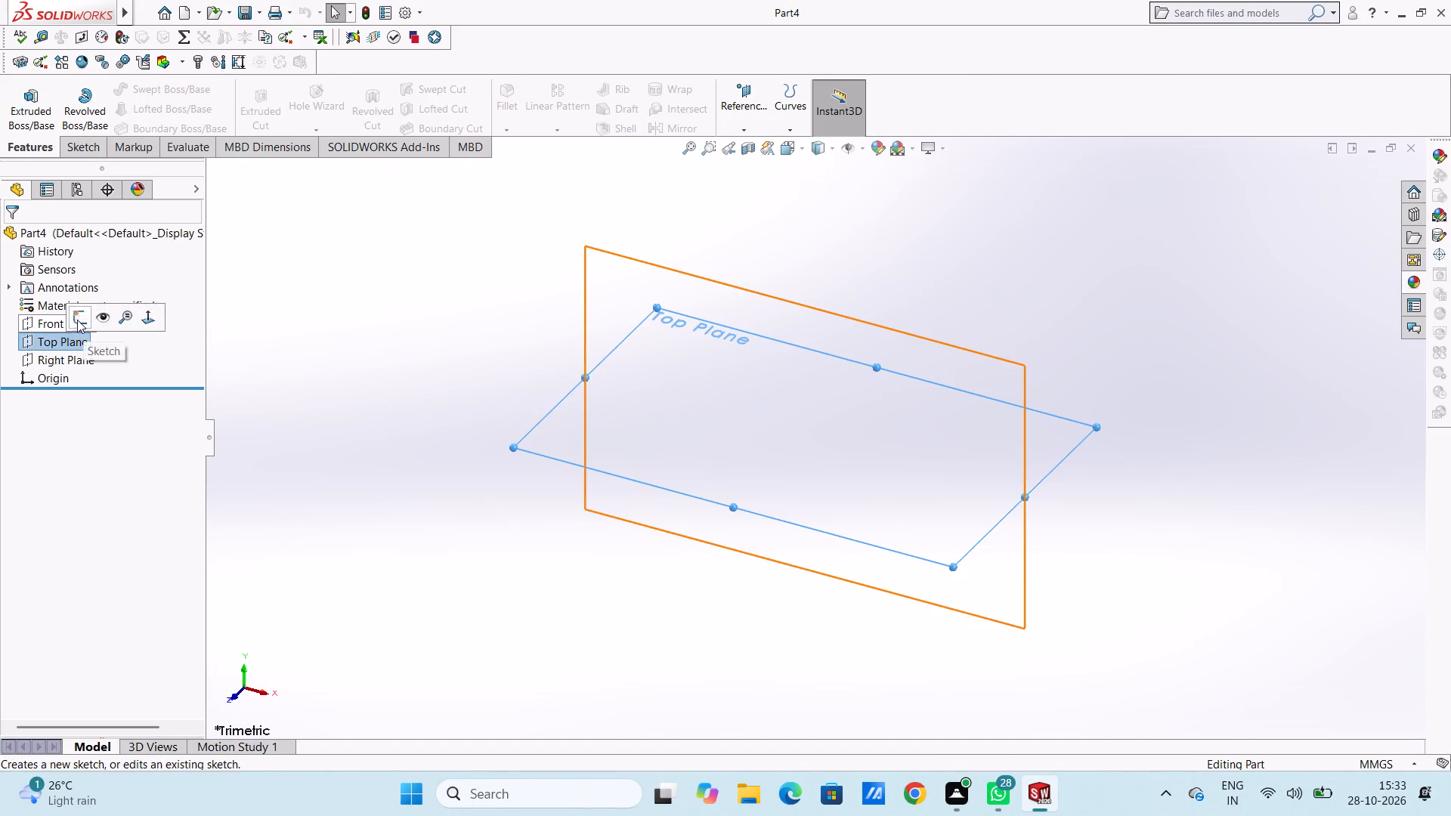
pyautogui.click(320, 350)
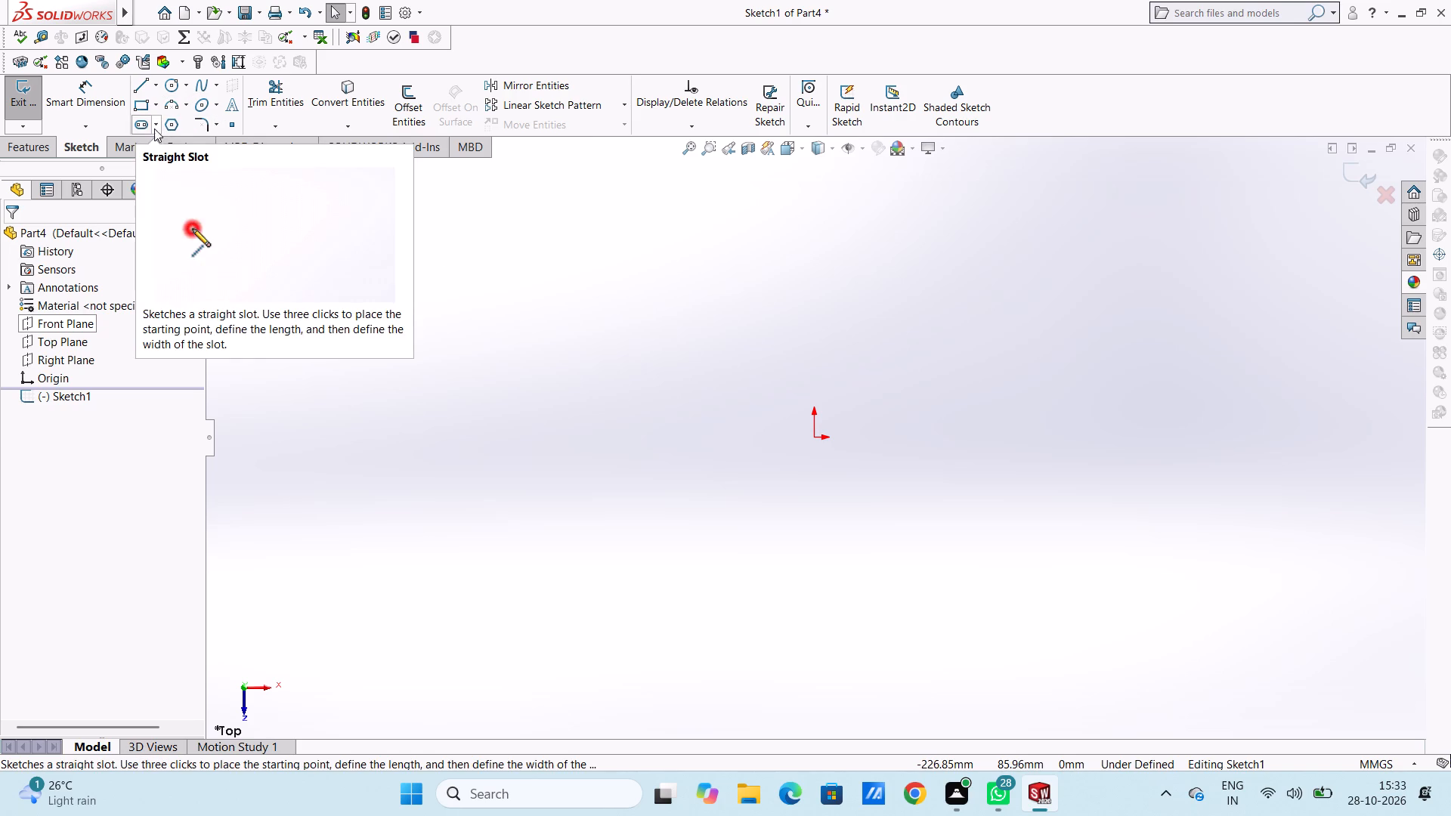
# Sketch a slanted line about 79 mm long from the origin up and to the left.
pyautogui.click(137, 85)
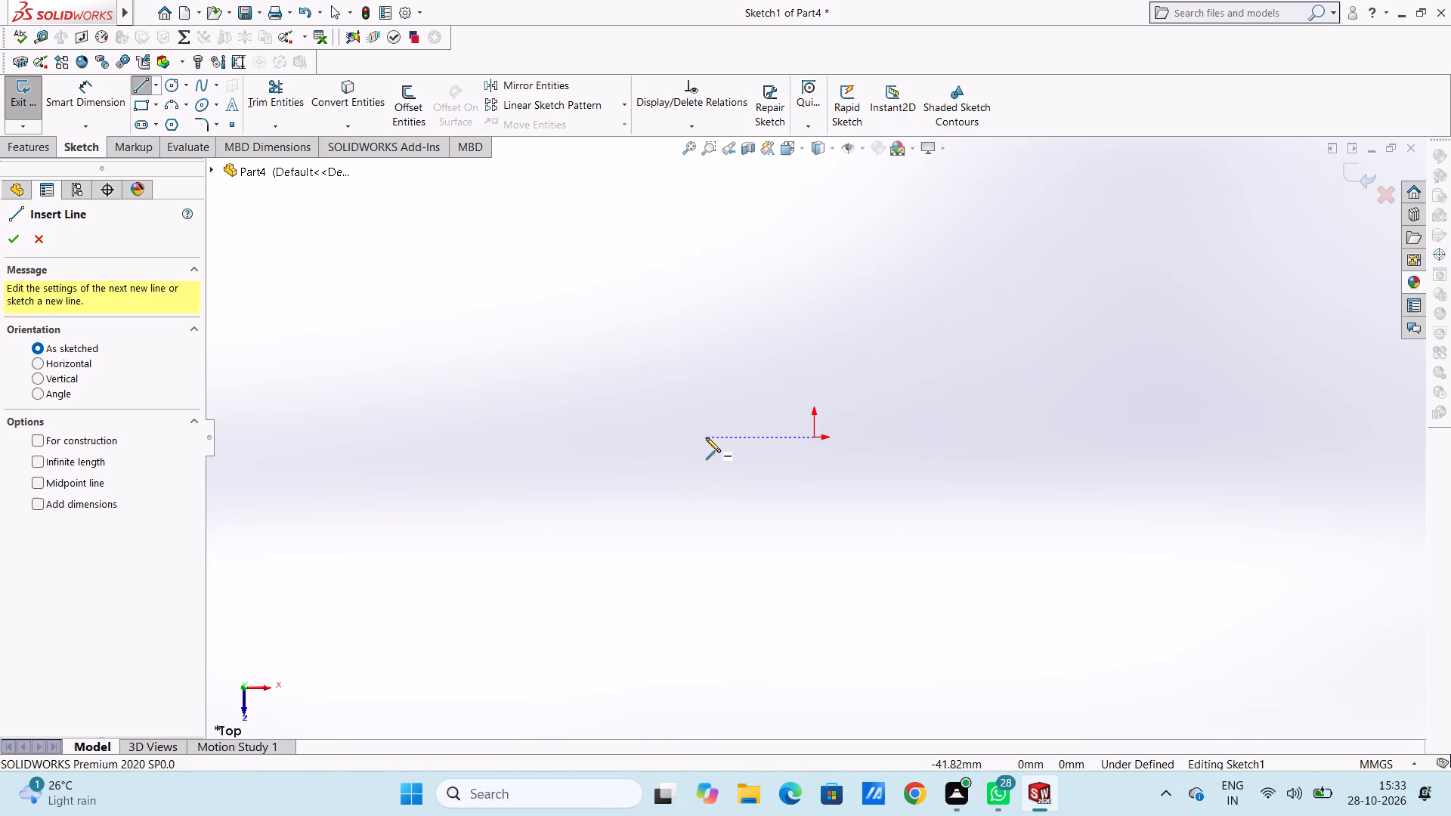
pyautogui.click(813, 437)
pyautogui.click(649, 318)
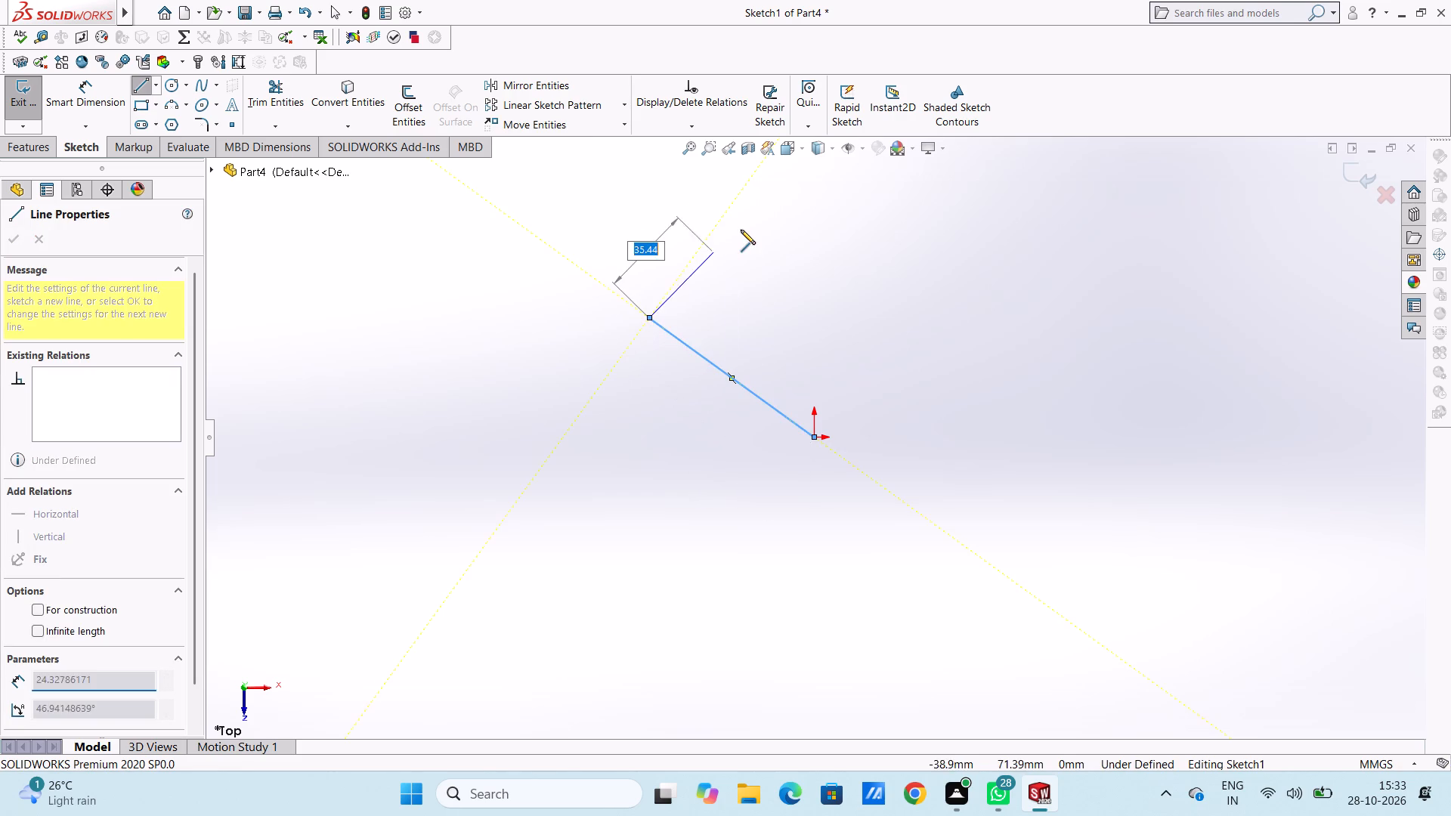
pyautogui.rightClick(742, 227)
pyautogui.click(753, 235)
pyautogui.click(740, 265)
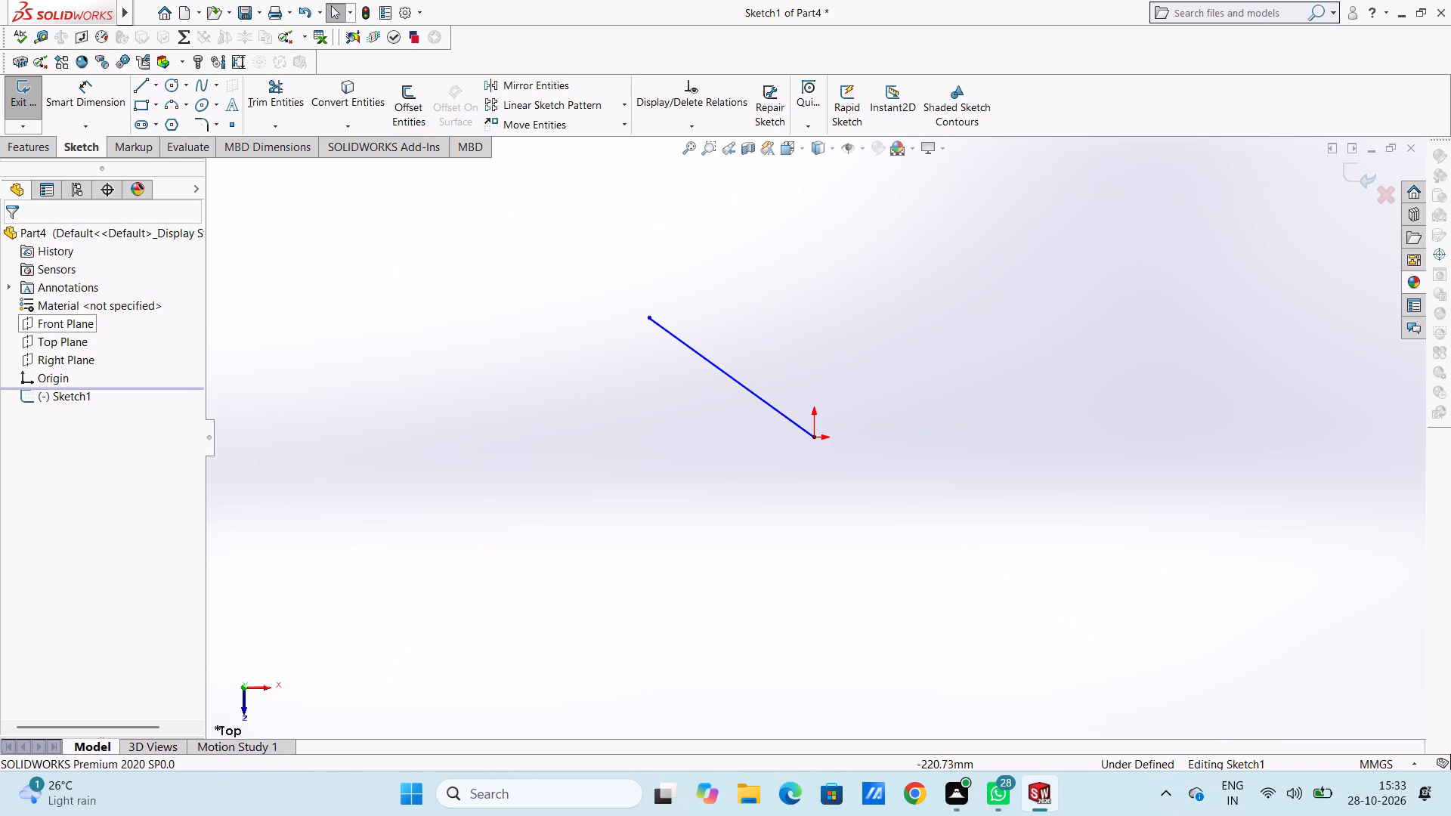
# Sketch a second slanted line about 72 mm long from the origin up and to the right, forming a V.
pyautogui.click(135, 88)
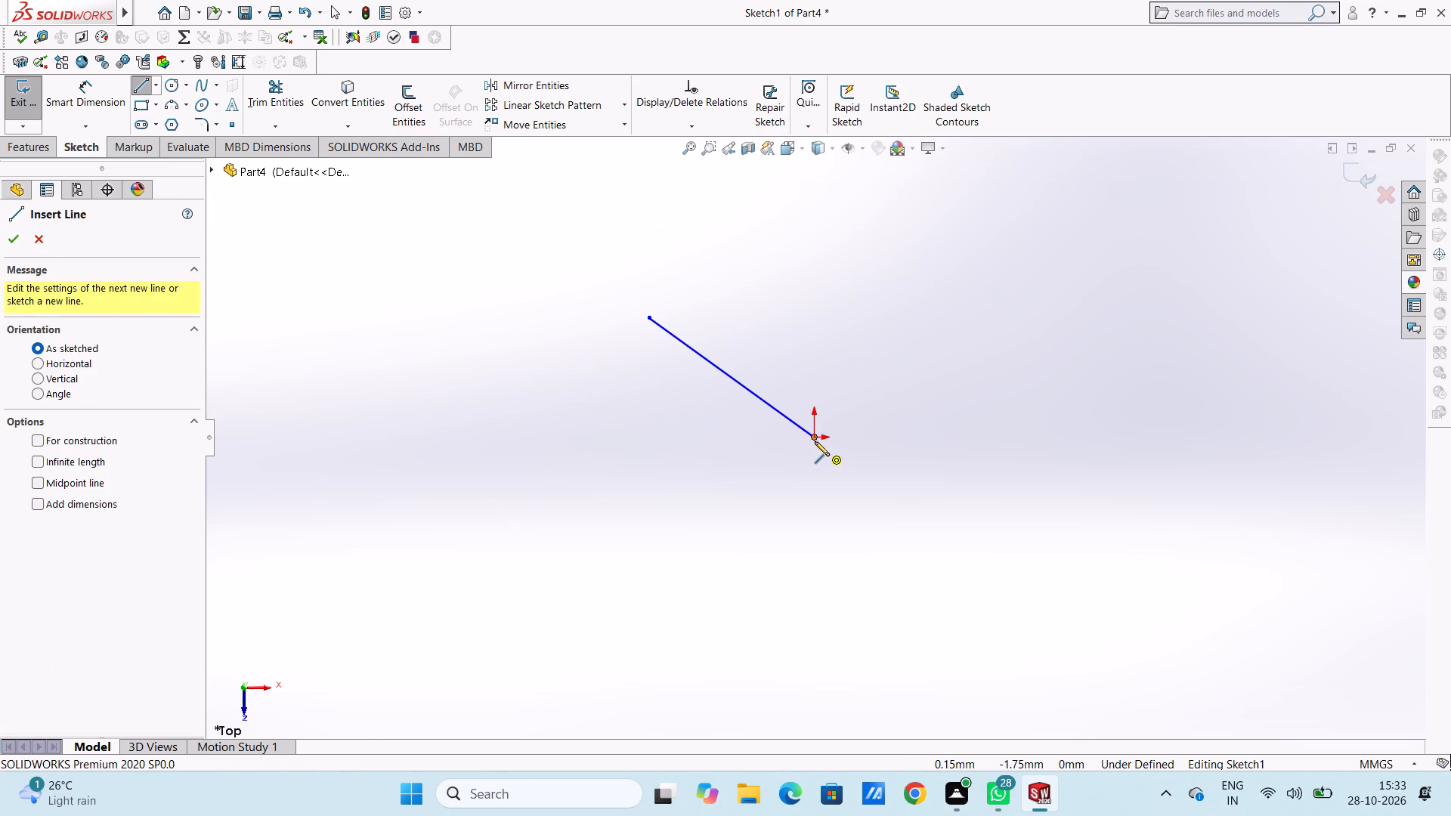
pyautogui.click(815, 441)
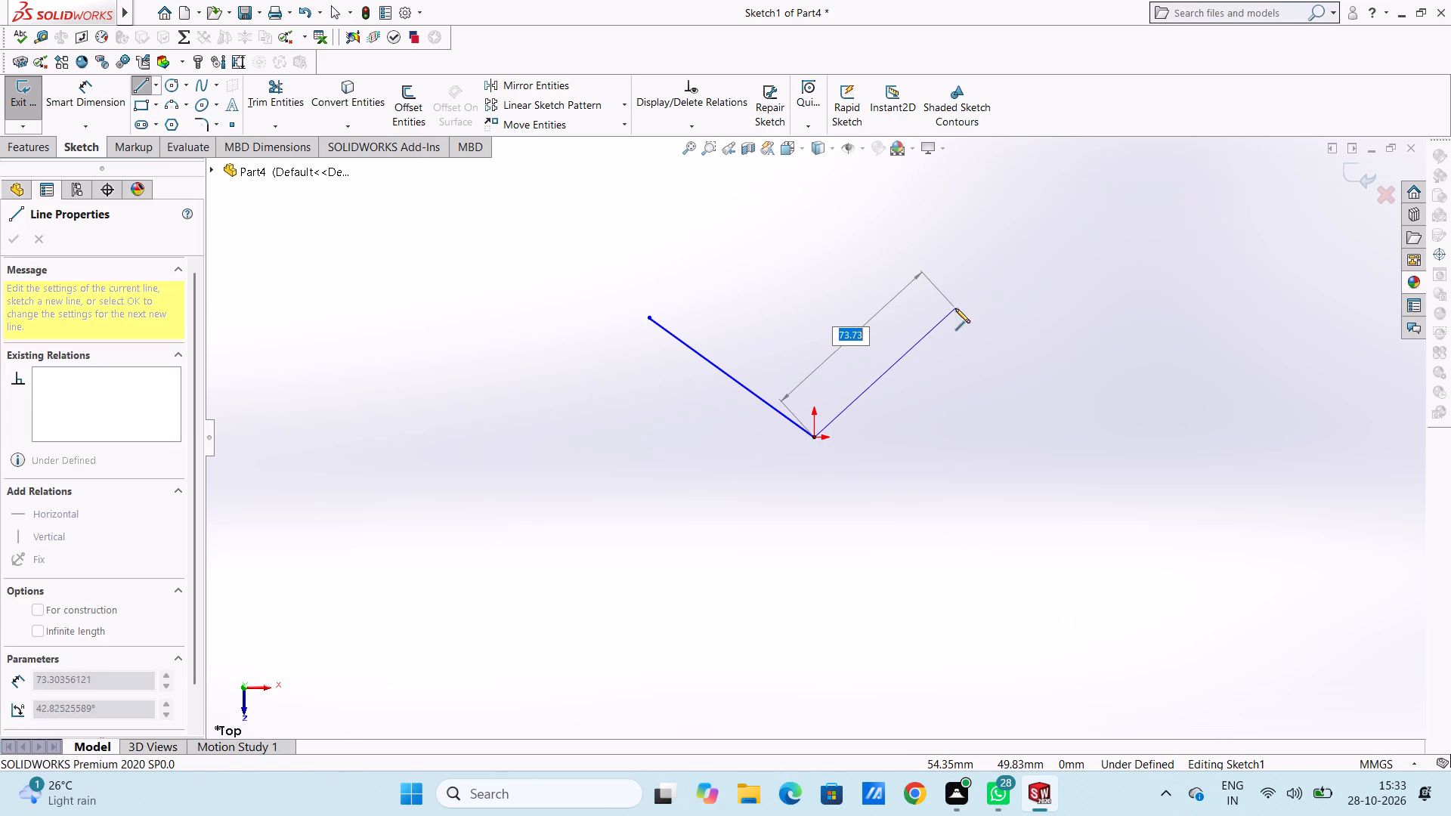
pyautogui.click(958, 319)
pyautogui.rightClick(1011, 244)
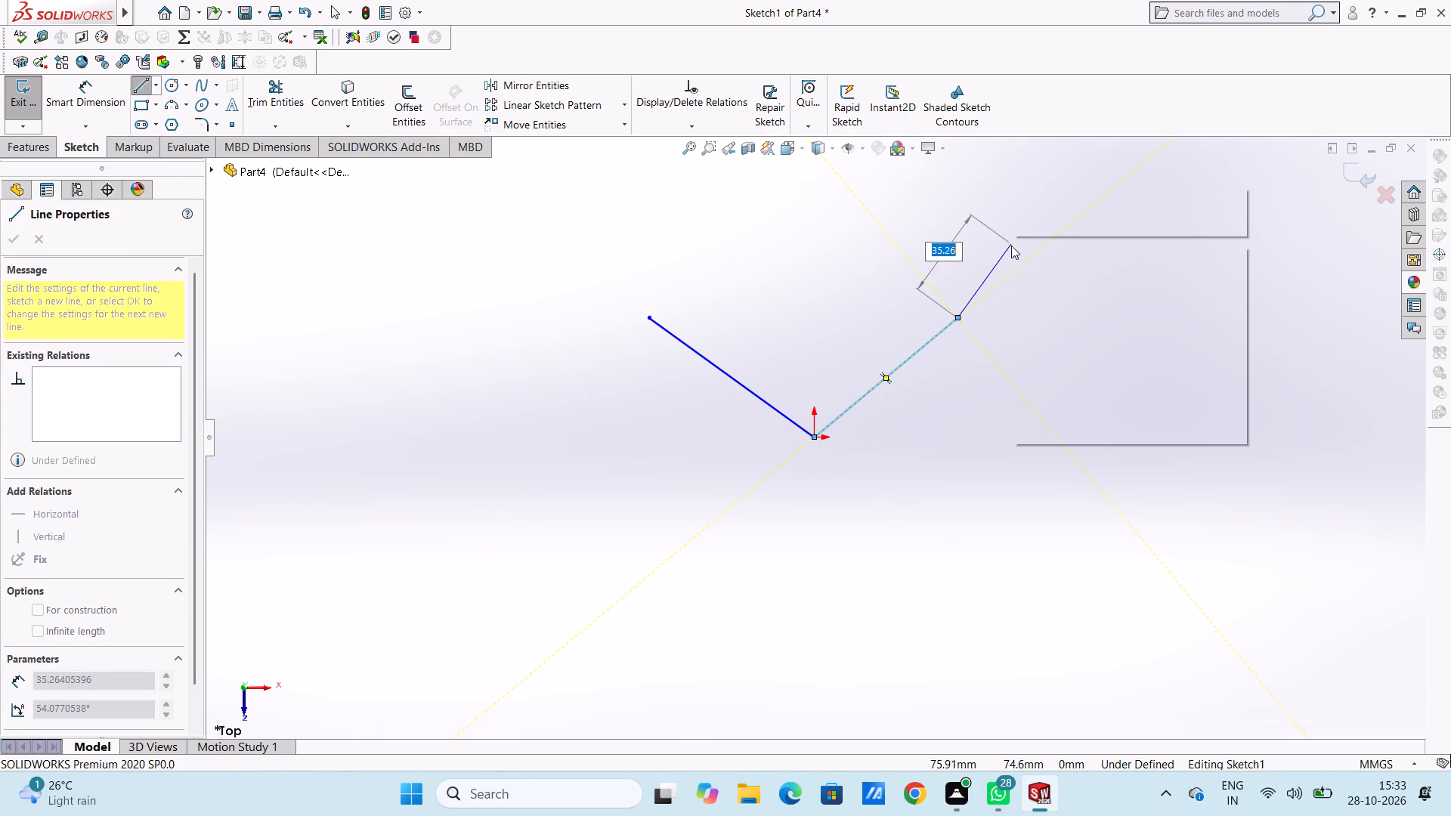
pyautogui.click(1035, 252)
pyautogui.click(901, 297)
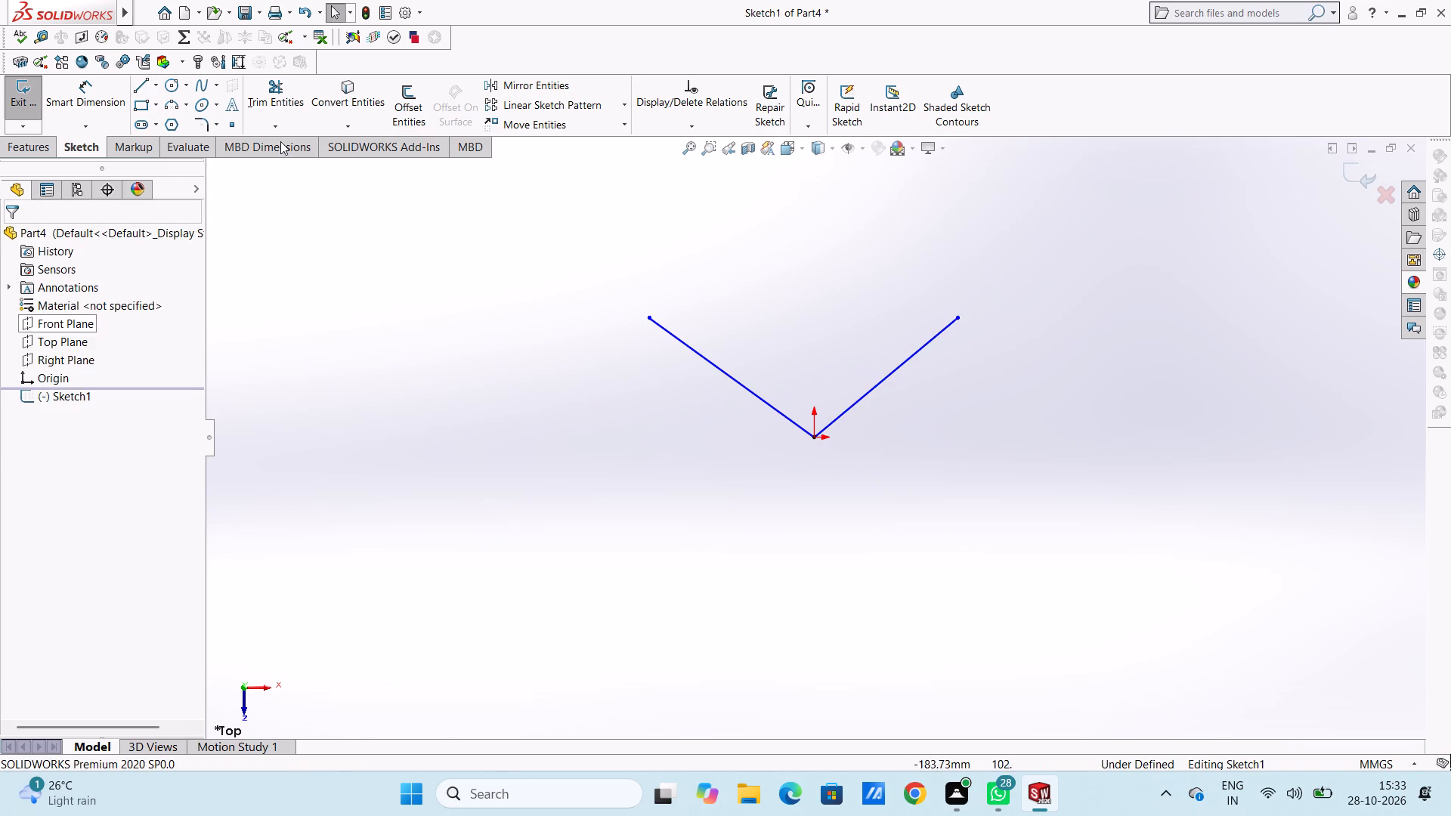
# Dimension the angle between the left slanted line and the vertical direction through the origin as 45°.
pyautogui.click(105, 101)
pyautogui.click(674, 338)
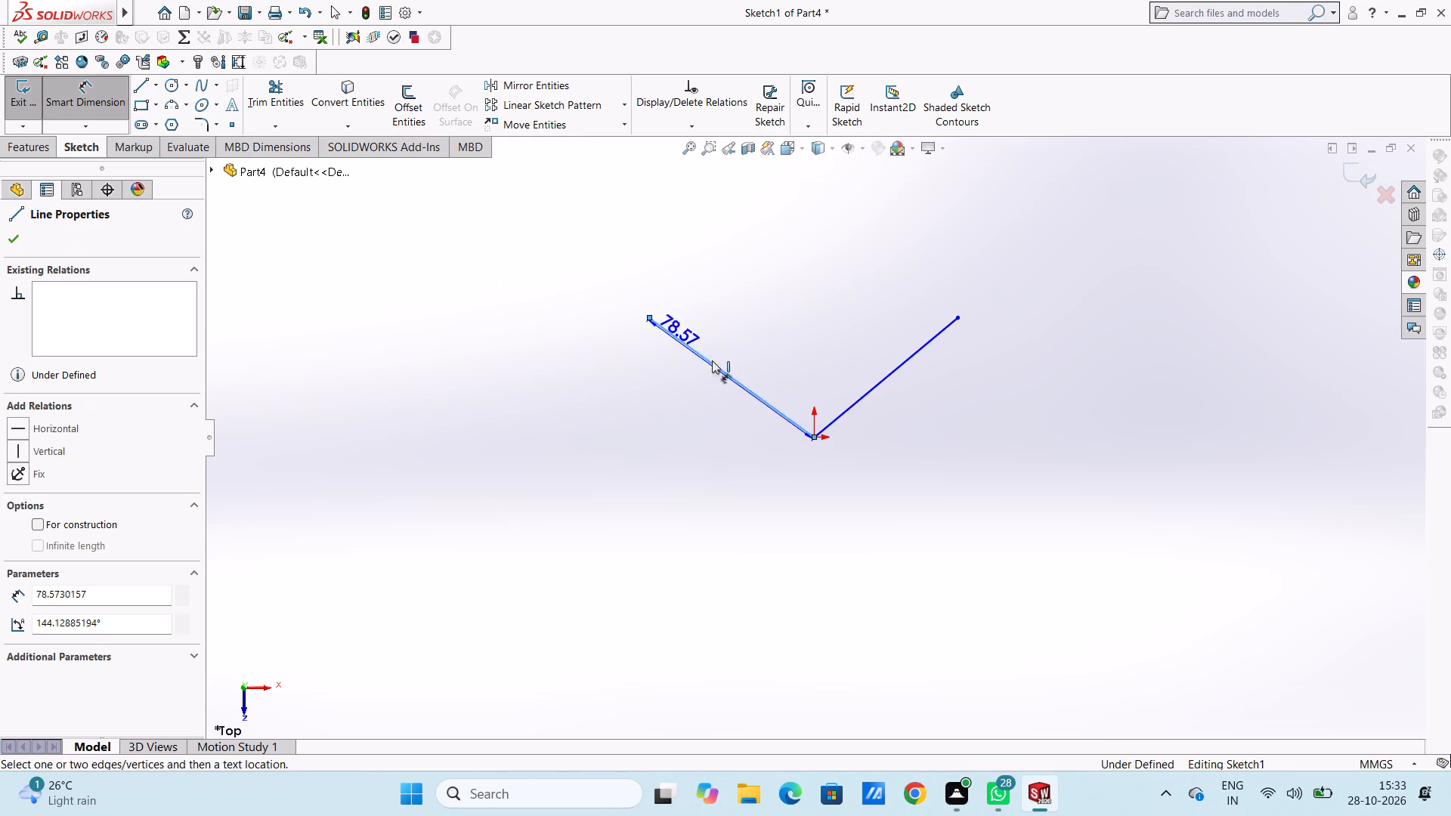
pyautogui.click(815, 436)
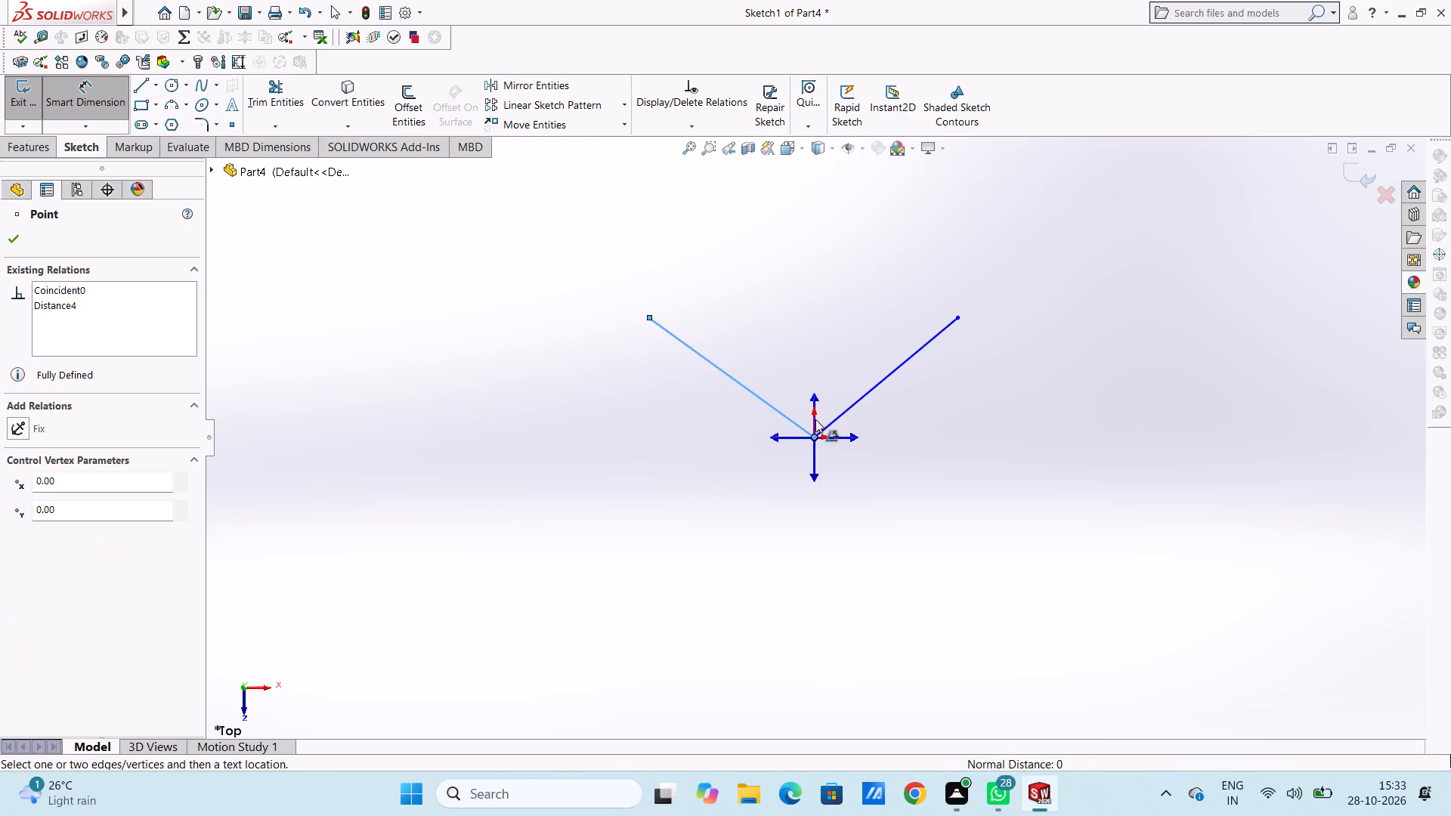
pyautogui.click(815, 393)
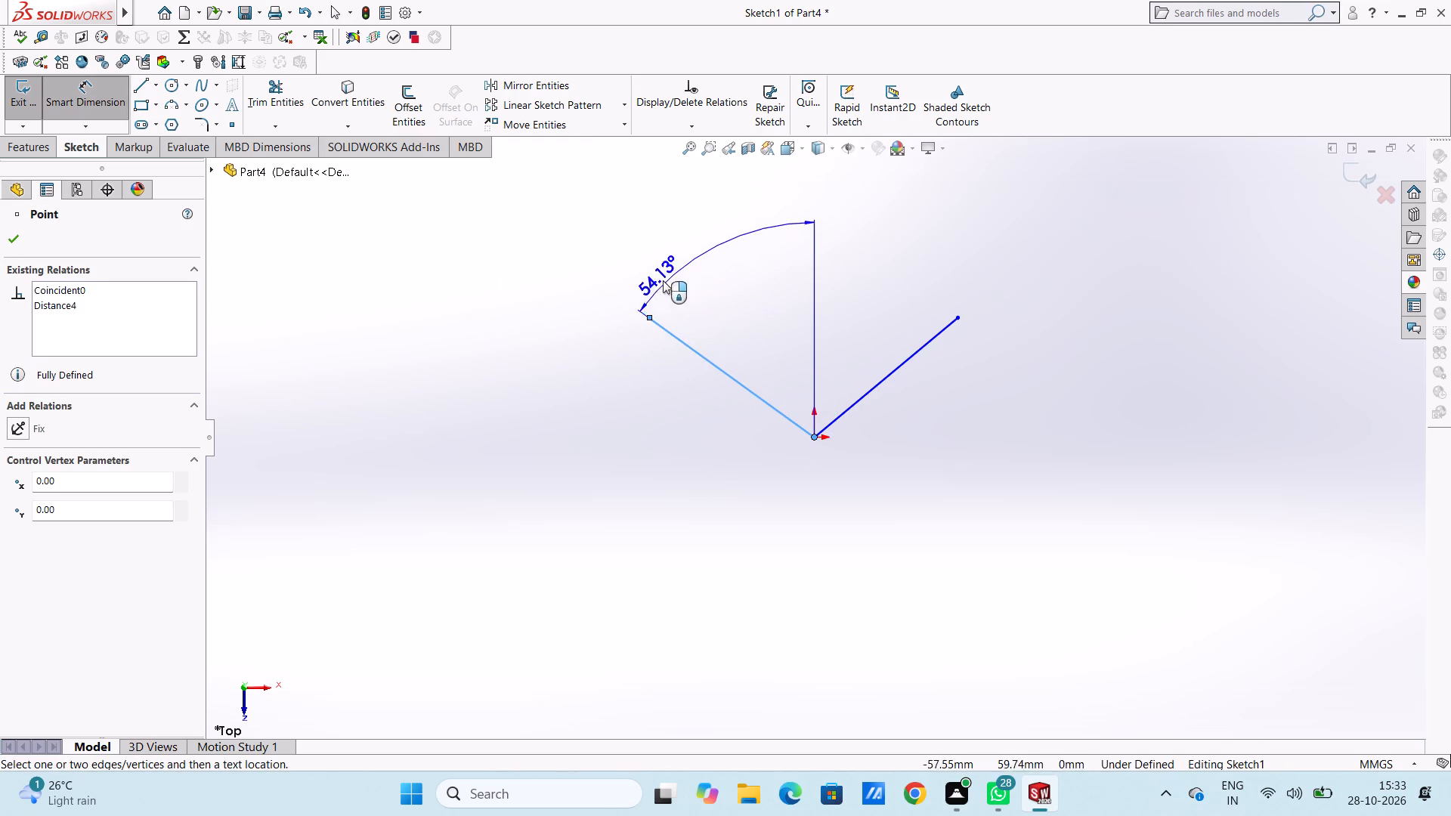
pyautogui.click(625, 248)
pyautogui.write('45')
pyautogui.press('Return')
pyautogui.click(620, 346)
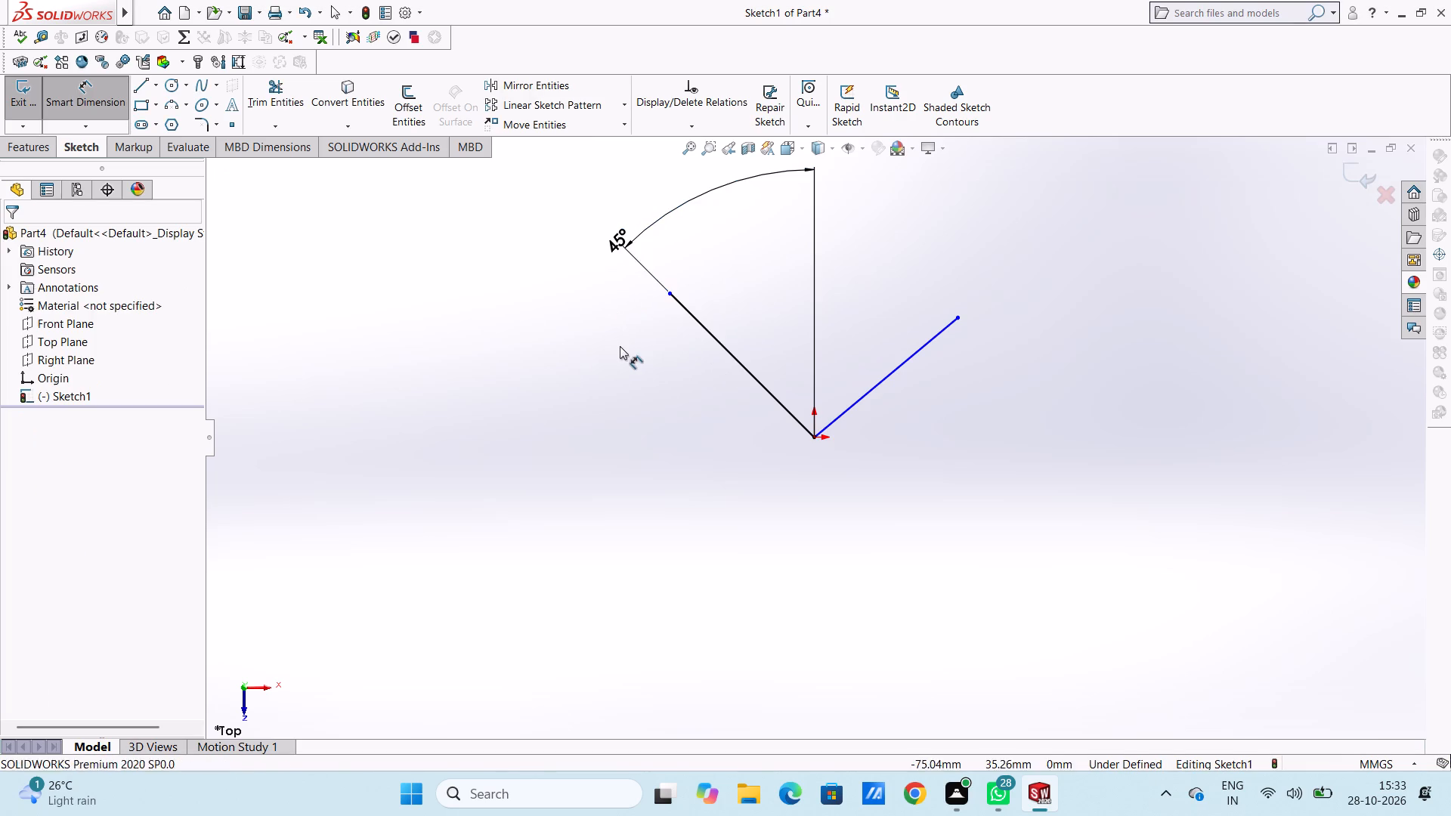
# Dimension the angle between the right slanted line and the vertical direction through the origin as 45°.
pyautogui.click(908, 361)
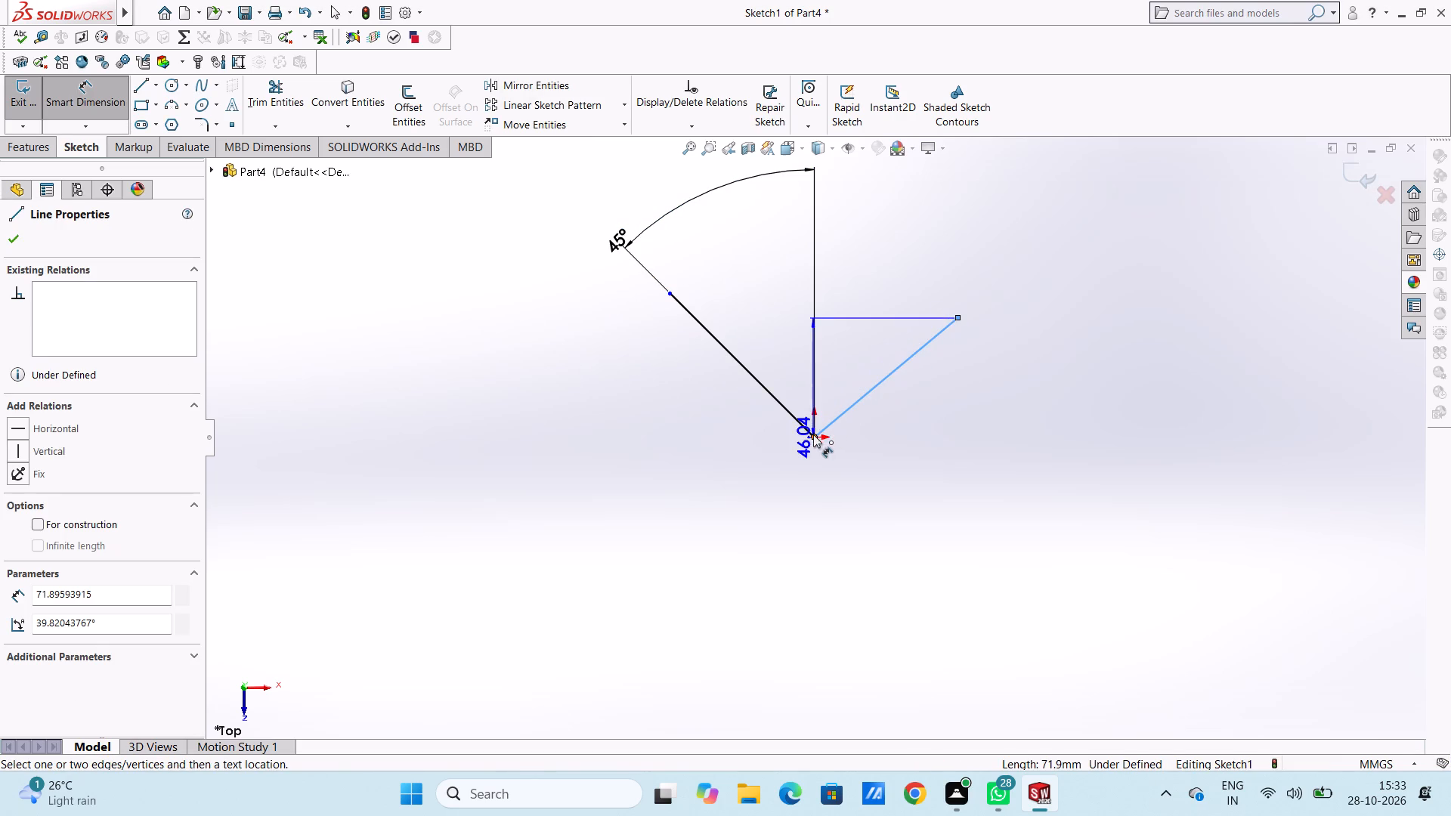
pyautogui.click(813, 436)
pyautogui.click(815, 400)
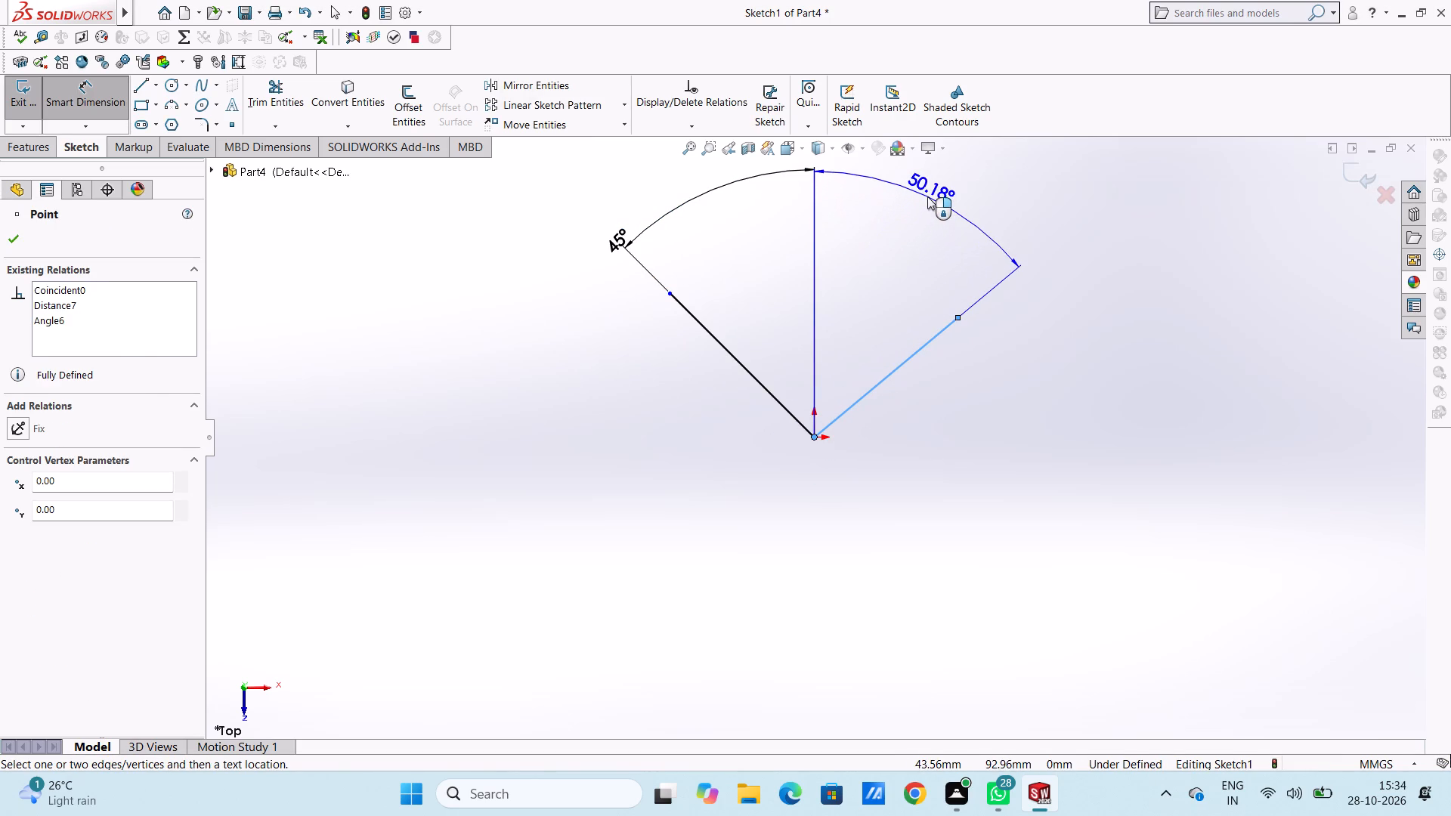
pyautogui.click(927, 196)
pyautogui.write('45')
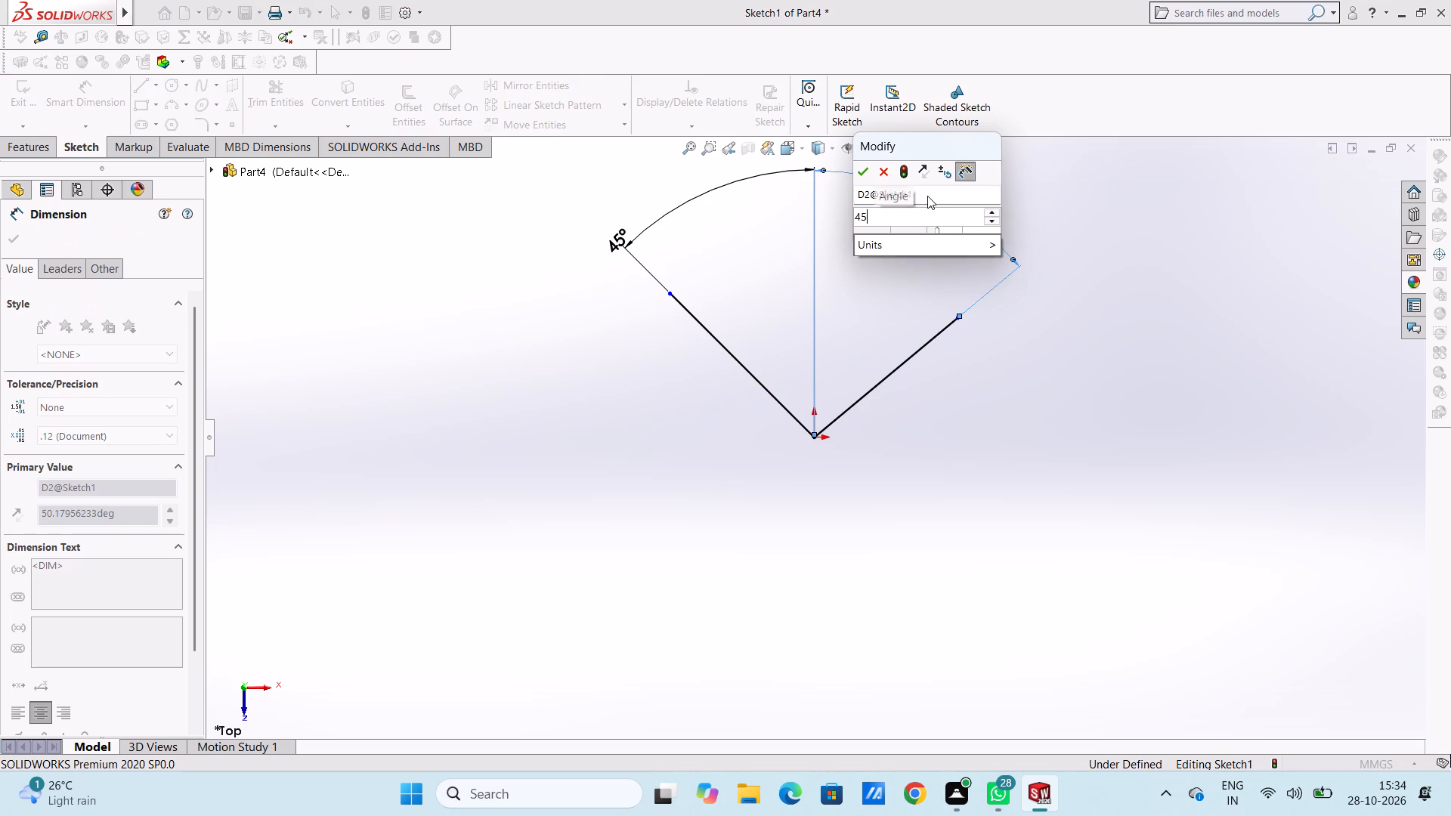
pyautogui.press('Return')
pyautogui.click(895, 246)
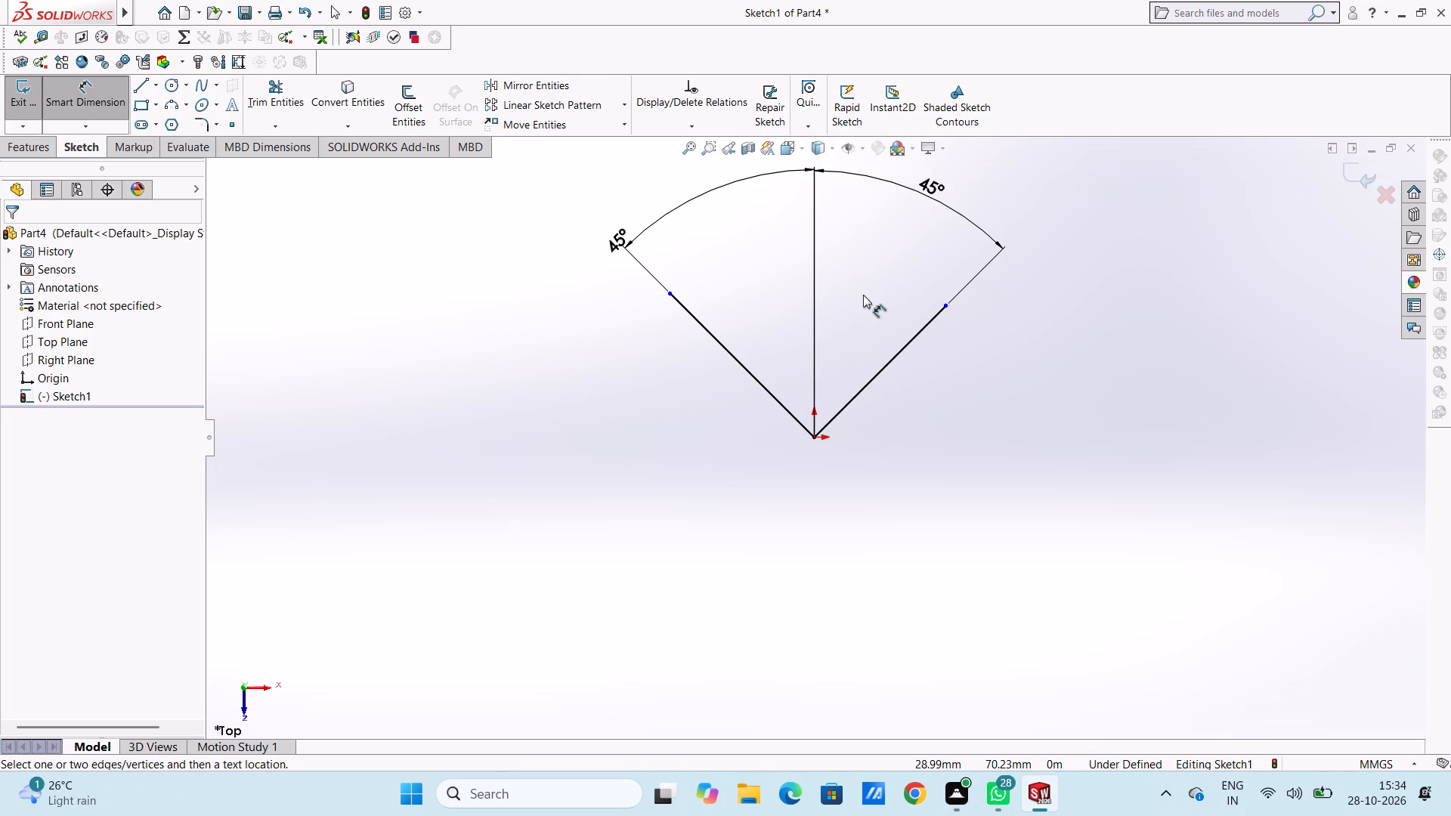
# Sketch a circle of radius 15 mm centred on the left line near its outer end, at about X -50.8, Y 50.8 mm.
pyautogui.scroll(4, 837, 313)
pyautogui.scroll(-2, 805, 378)
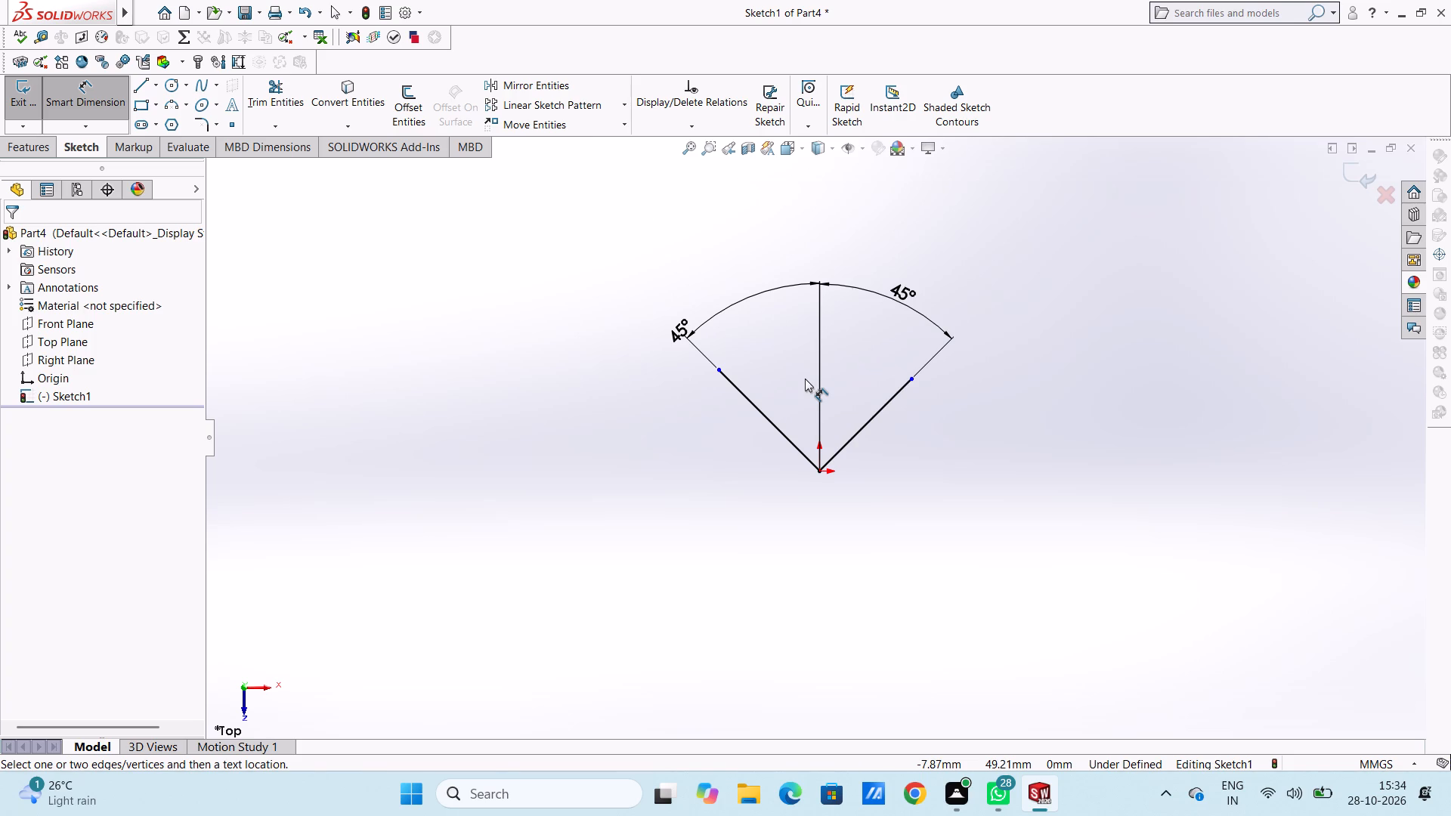
pyautogui.scroll(1, 805, 379)
pyautogui.scroll(-3, 806, 400)
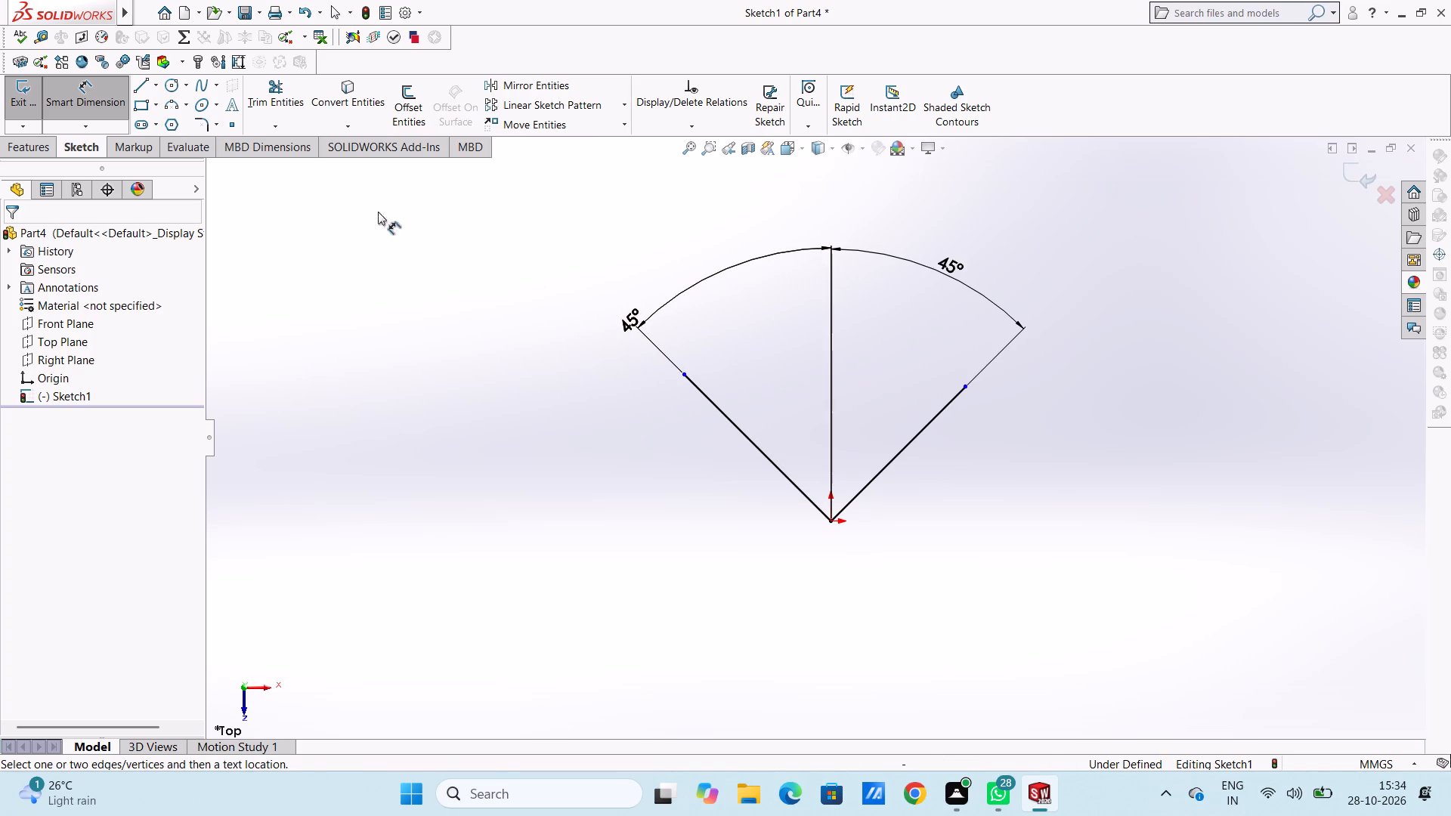
pyautogui.click(175, 91)
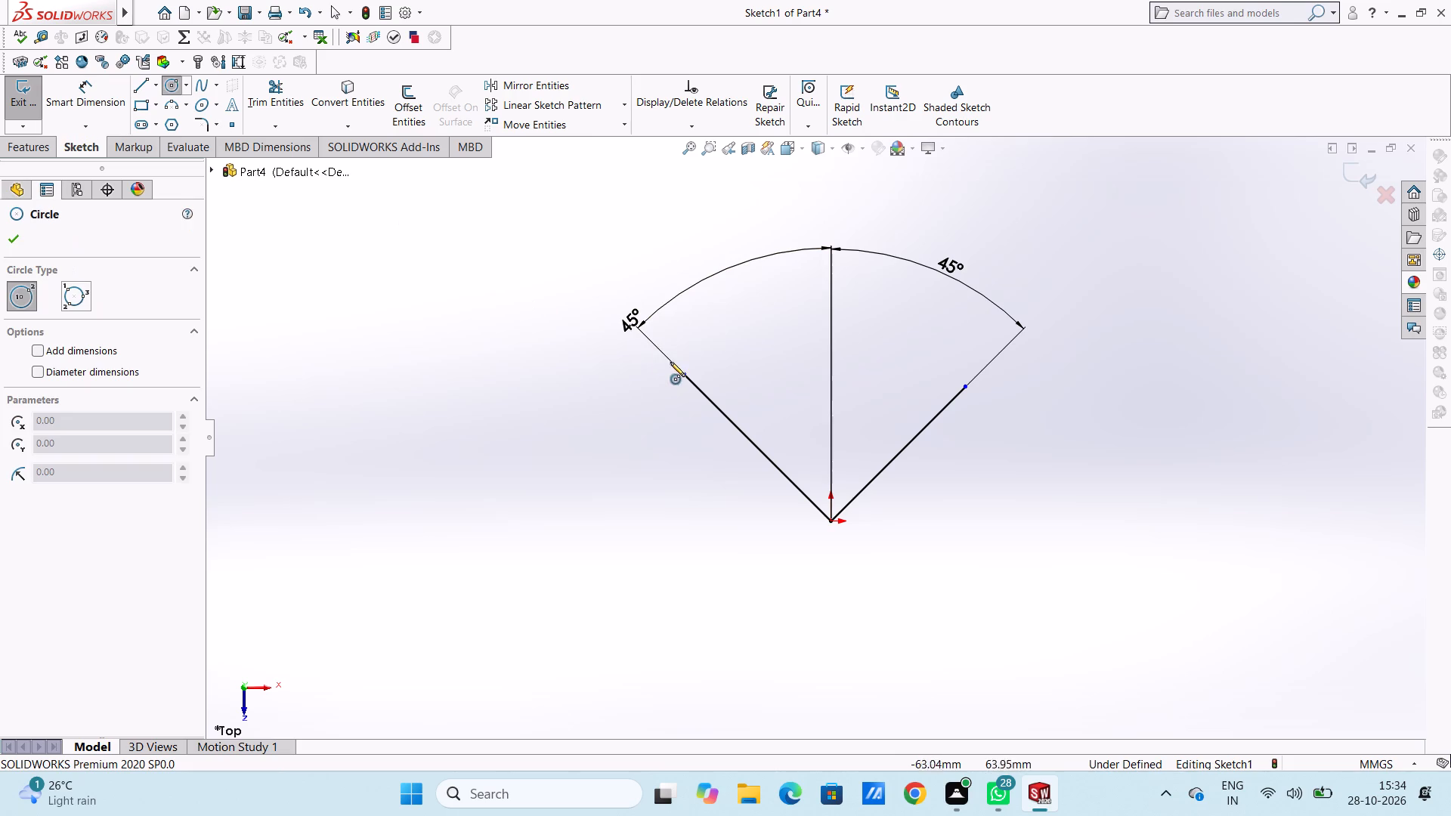
pyautogui.scroll(3, 796, 414)
pyautogui.scroll(-3, 806, 482)
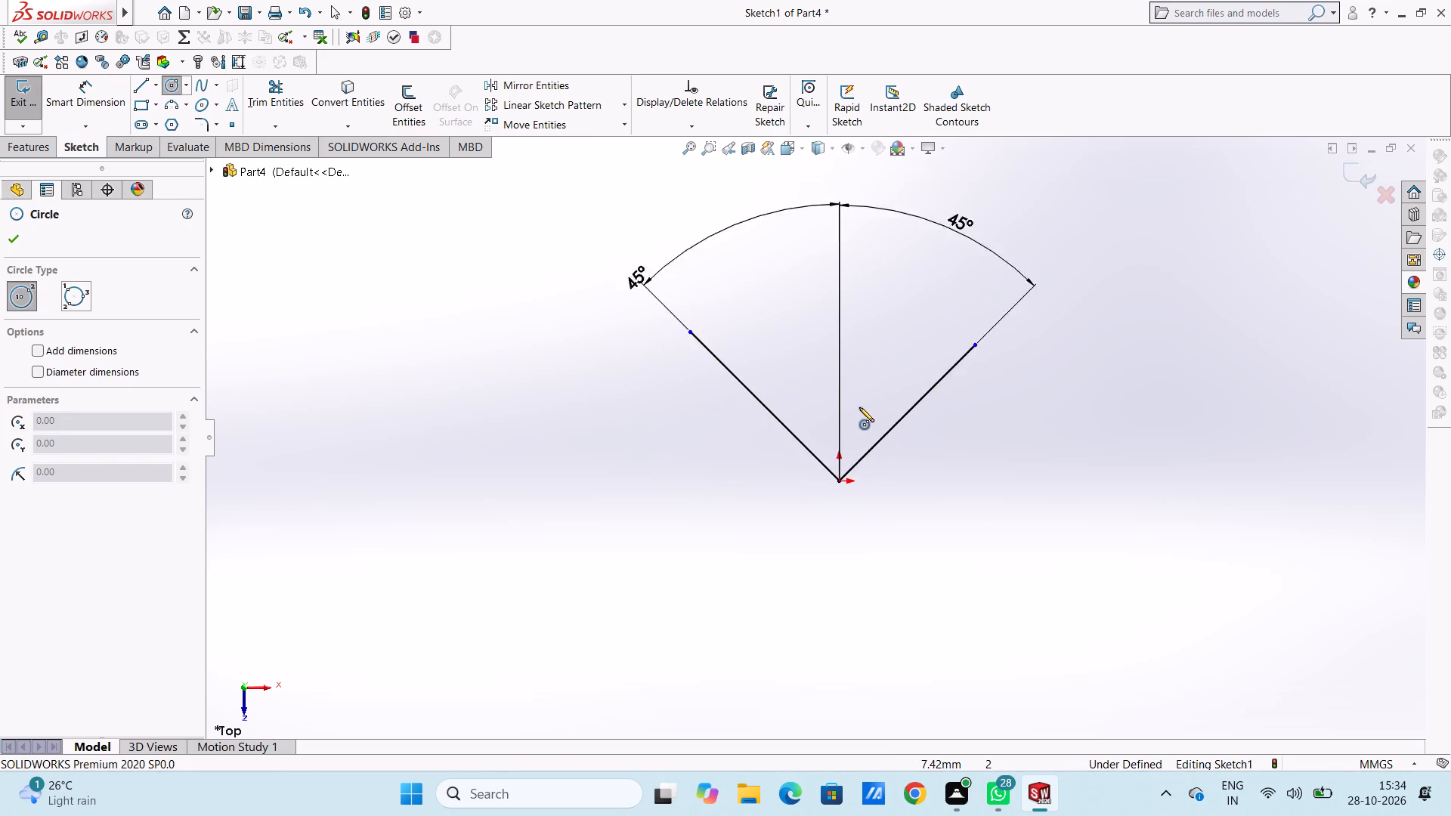
pyautogui.scroll(-2, 859, 407)
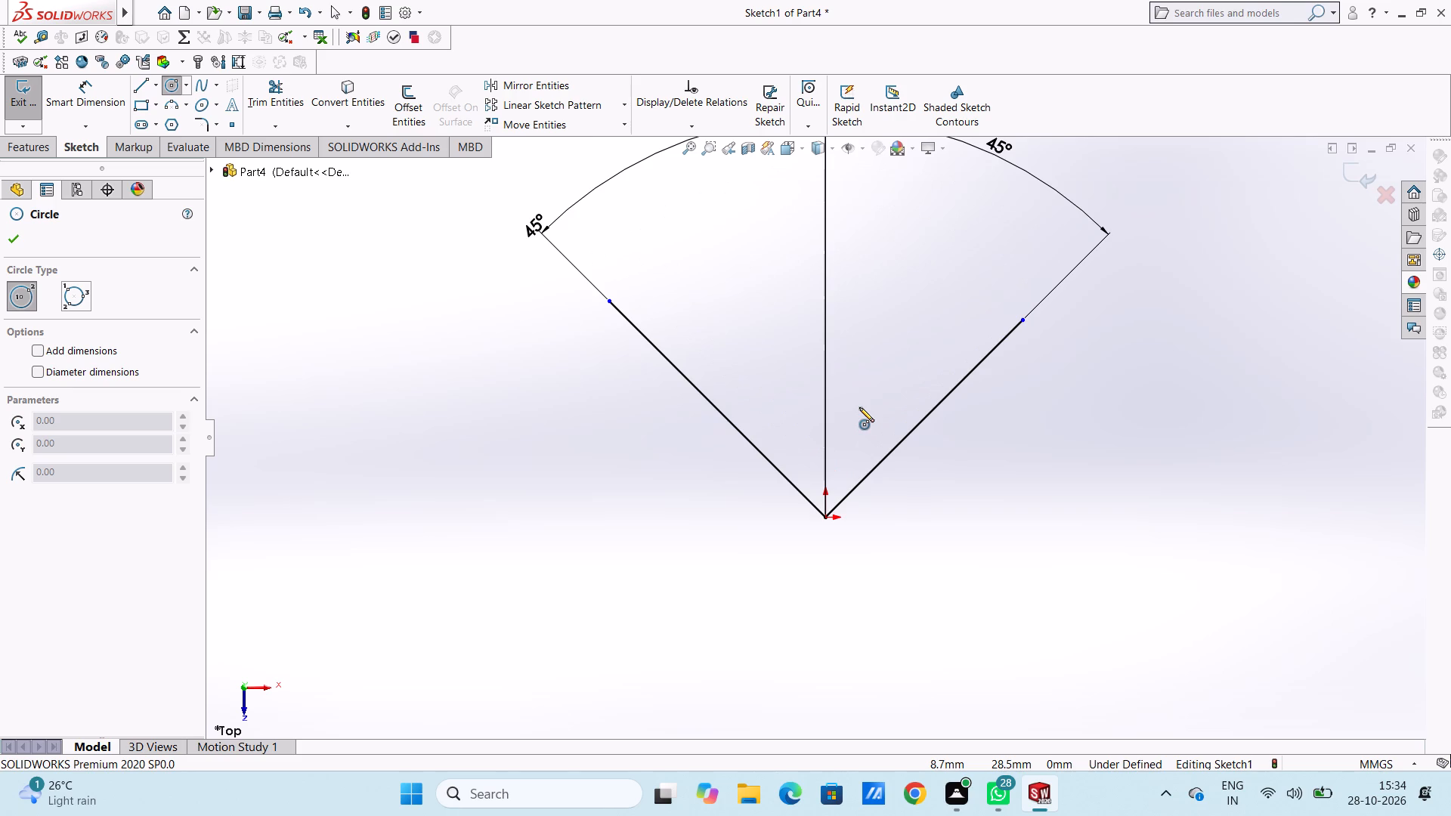
pyautogui.click(628, 320)
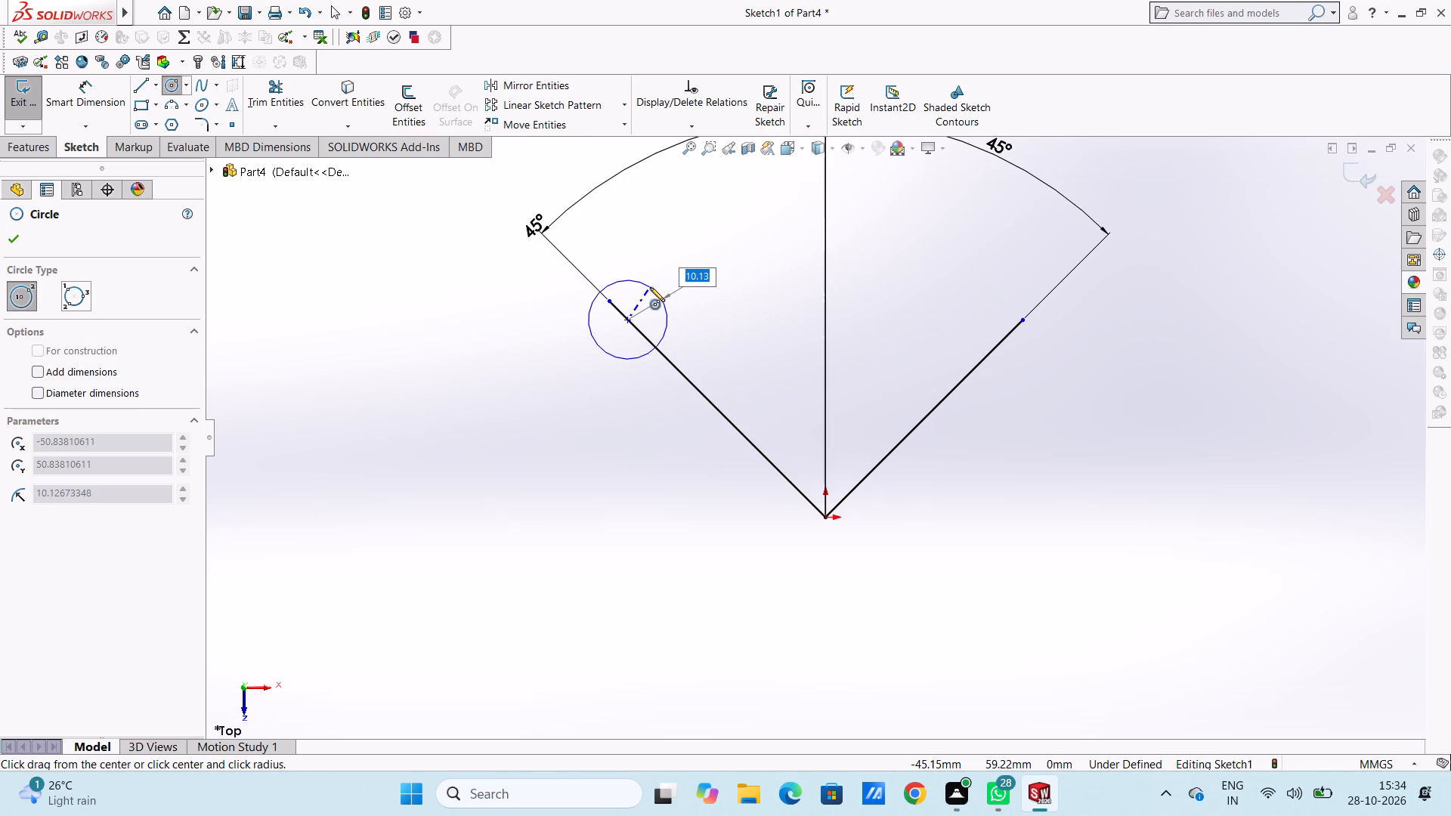
pyautogui.write('15')
pyautogui.press('Return')
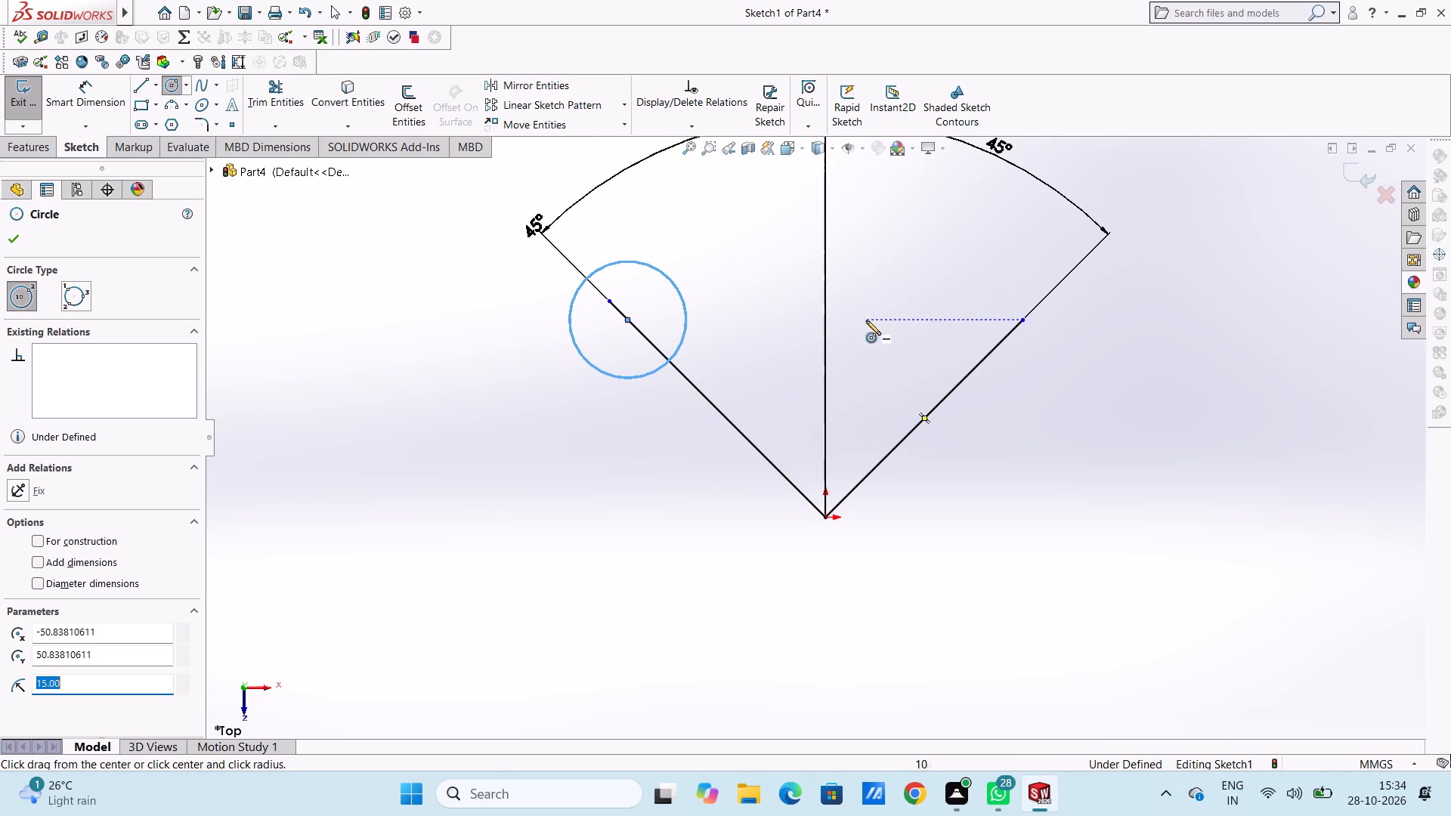
# Sketch a circle of radius 15 mm centred on the right line near its outer end, at about X 46.9, Y 46.9 mm.
pyautogui.click(1007, 334)
pyautogui.write('15')
pyautogui.press('Return')
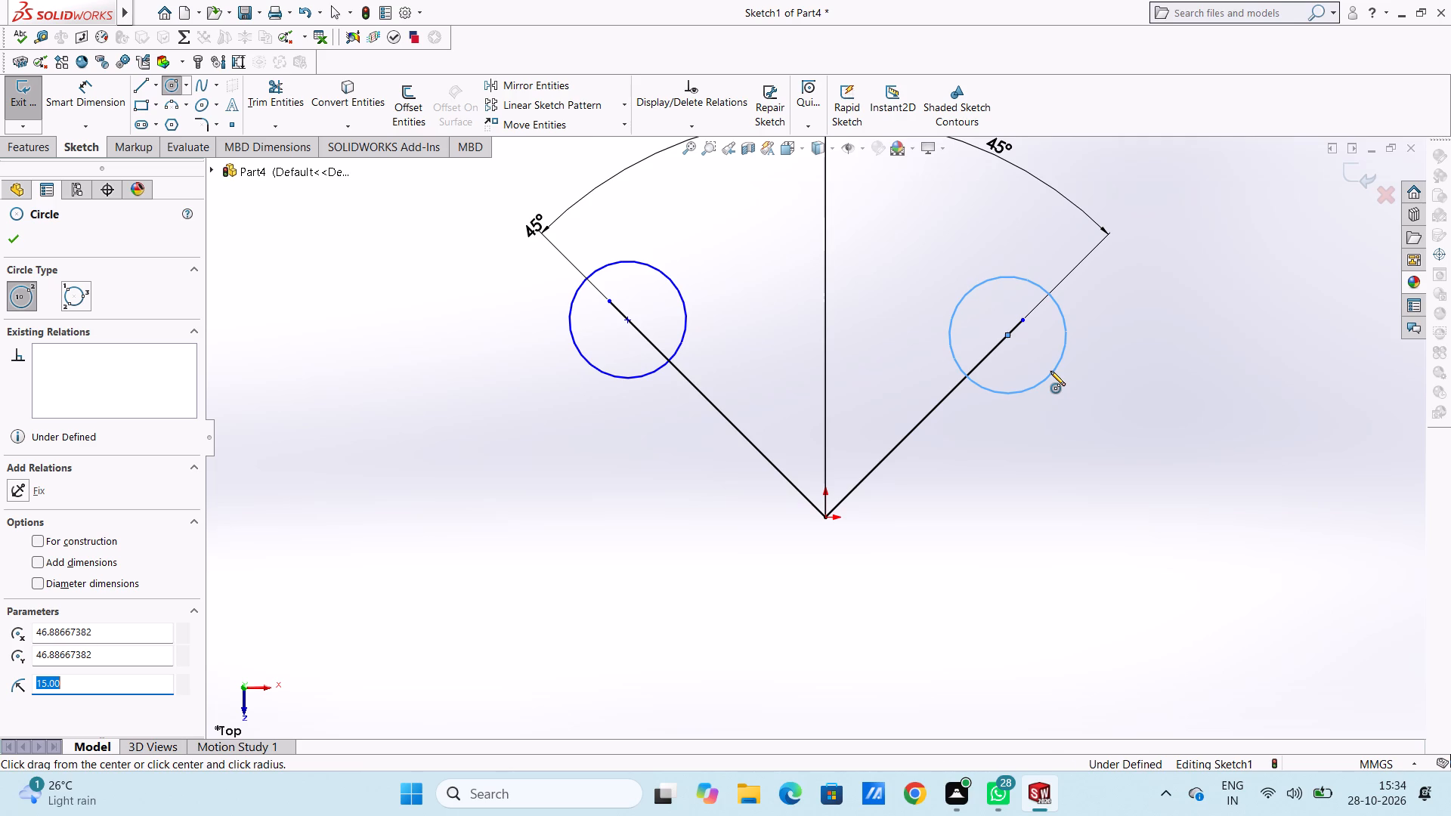
pyautogui.scroll(4, 797, 327)
pyautogui.scroll(-2, 790, 388)
pyautogui.click(20, 240)
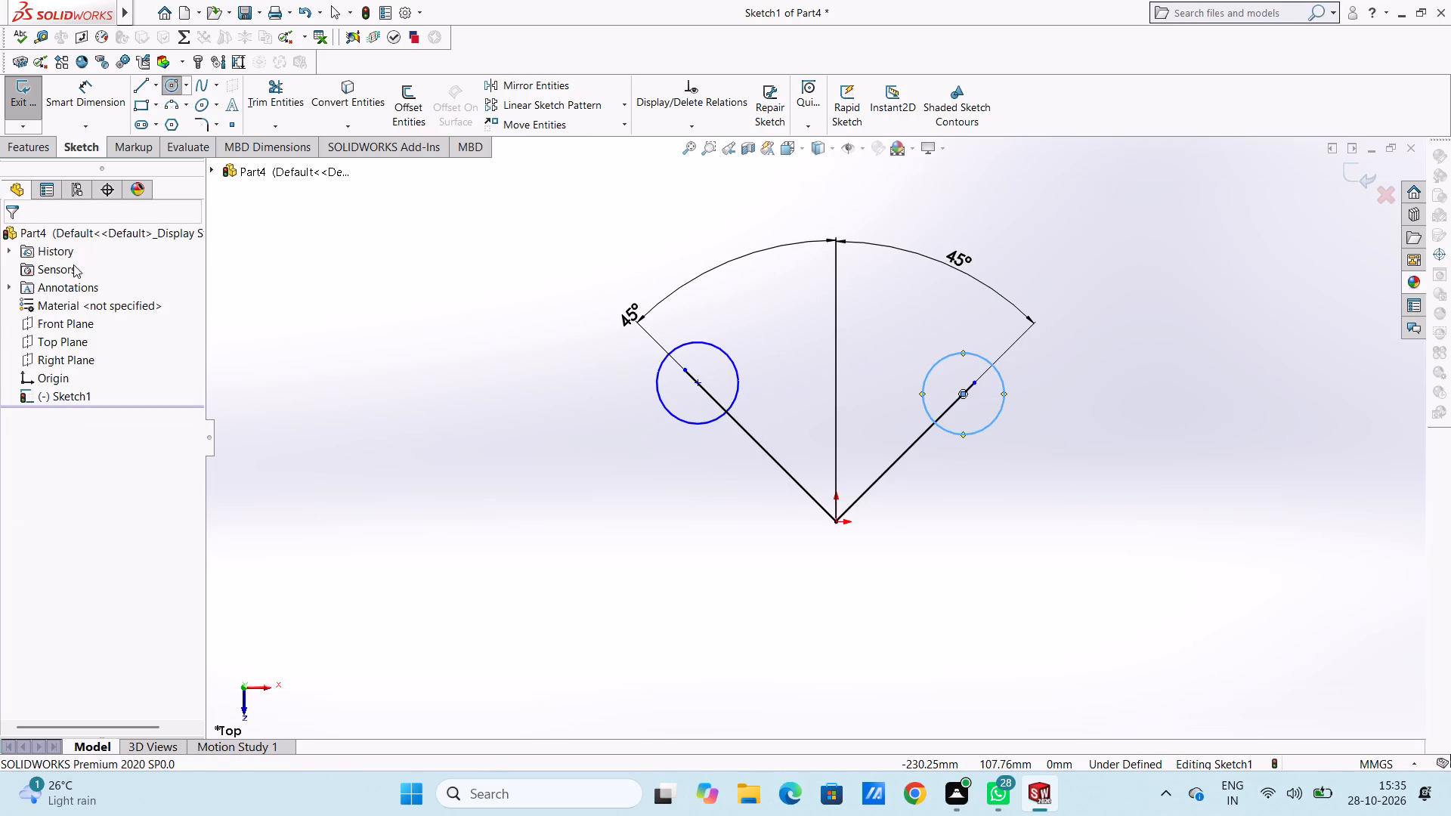
pyautogui.click(425, 347)
# Add a 30 mm diameter dimension to the circle on the left line.
pyautogui.click(82, 102)
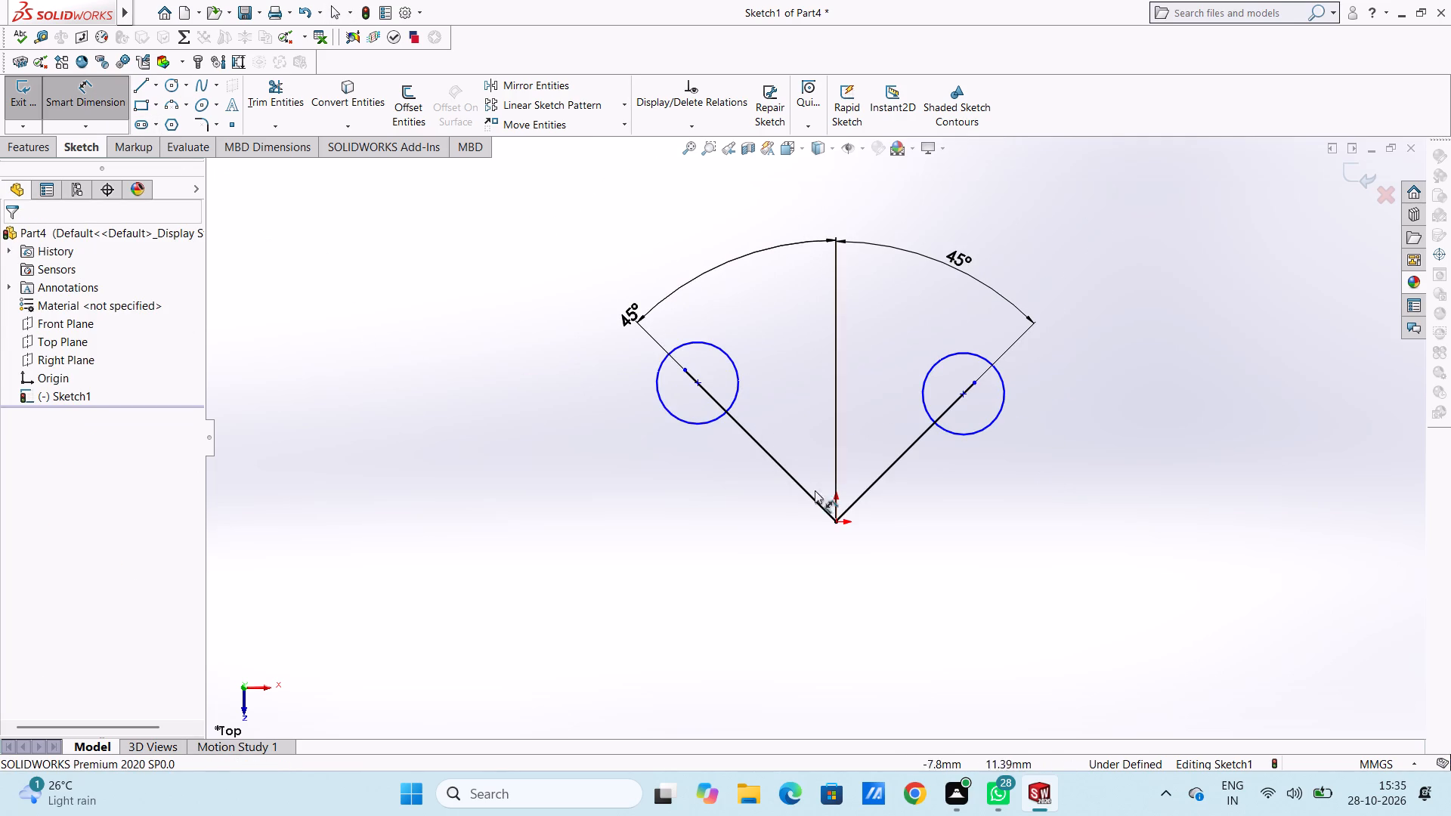
pyautogui.click(675, 419)
pyautogui.click(435, 486)
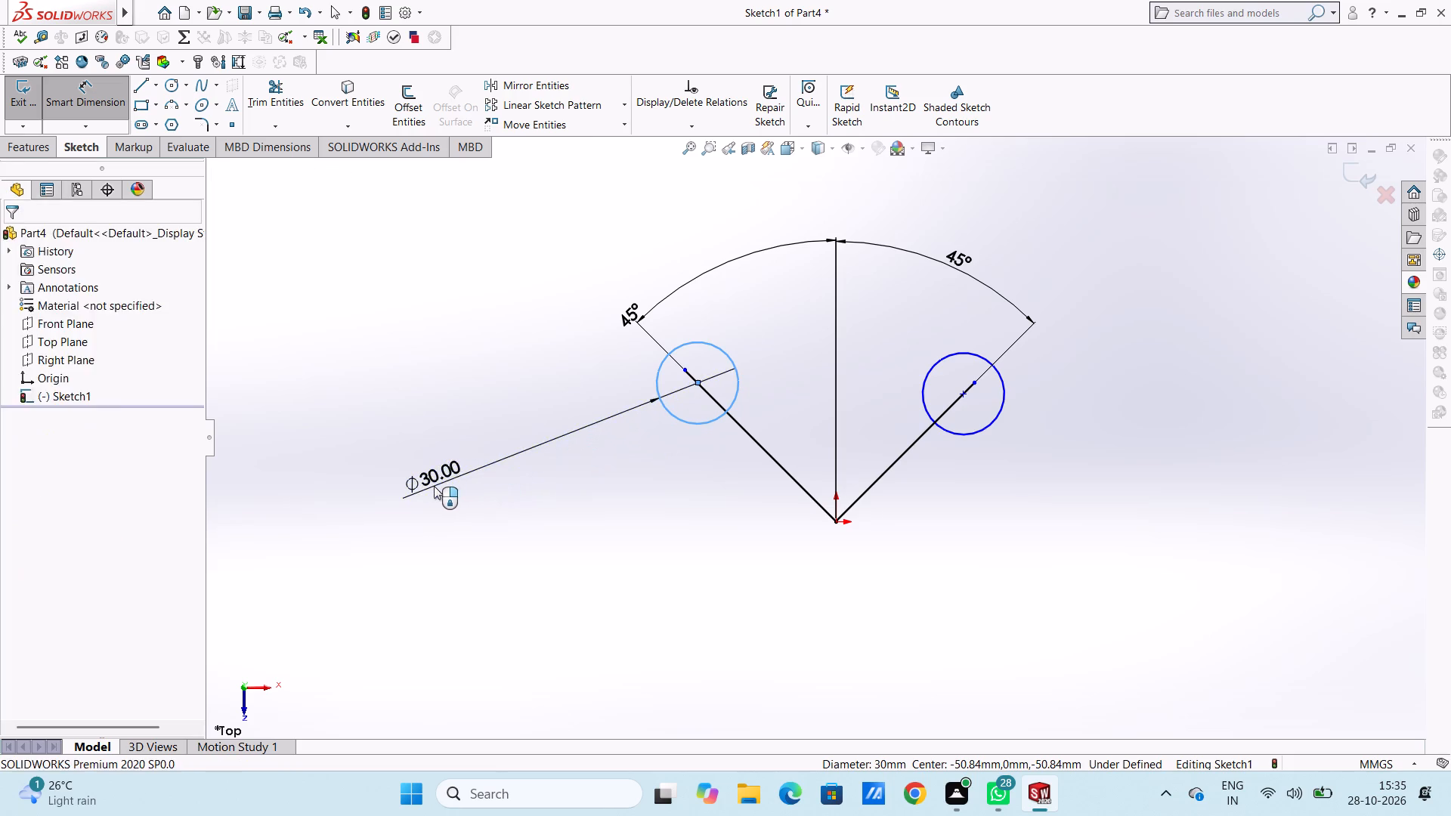
pyautogui.press('Return')
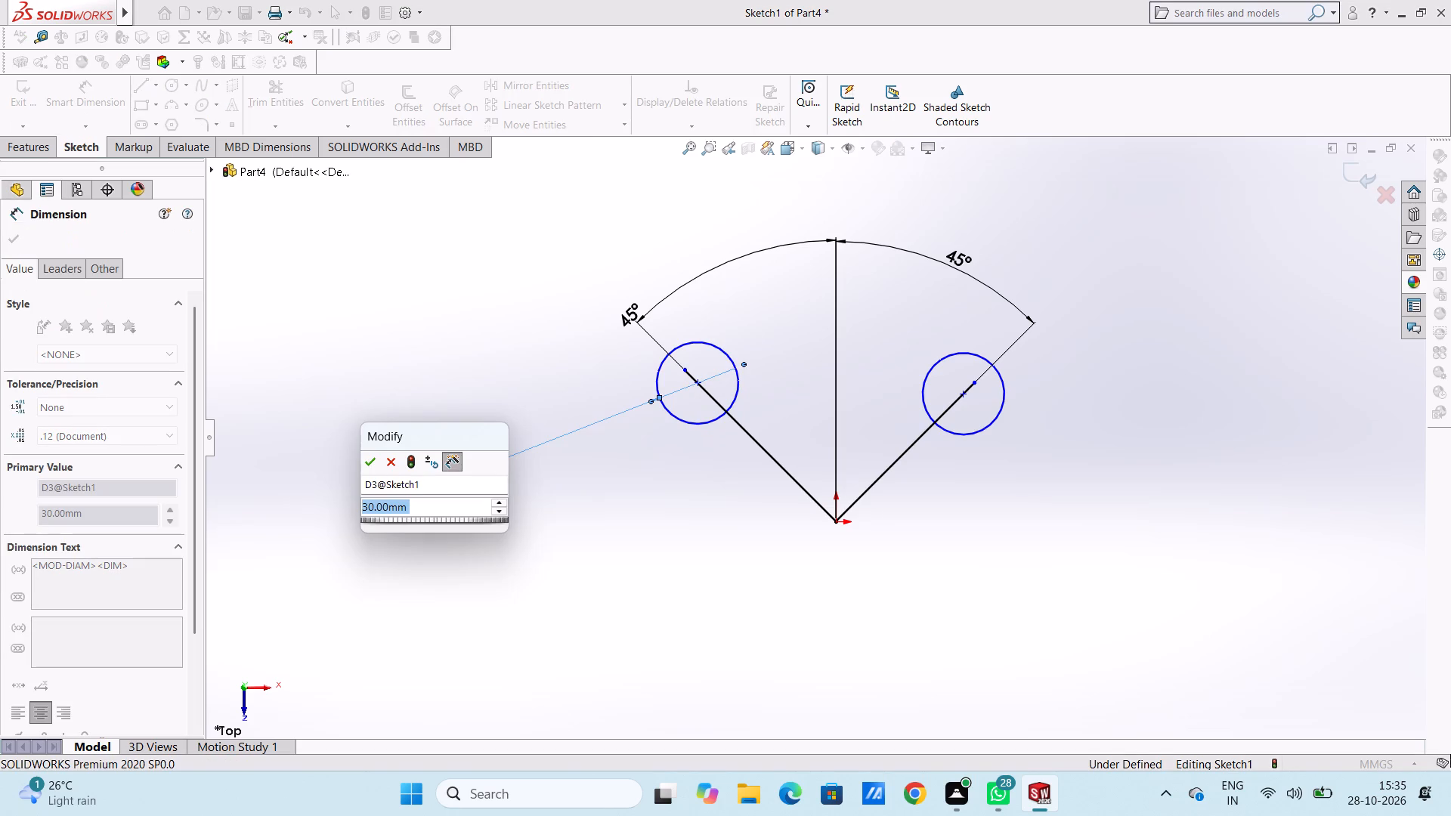
pyautogui.click(449, 327)
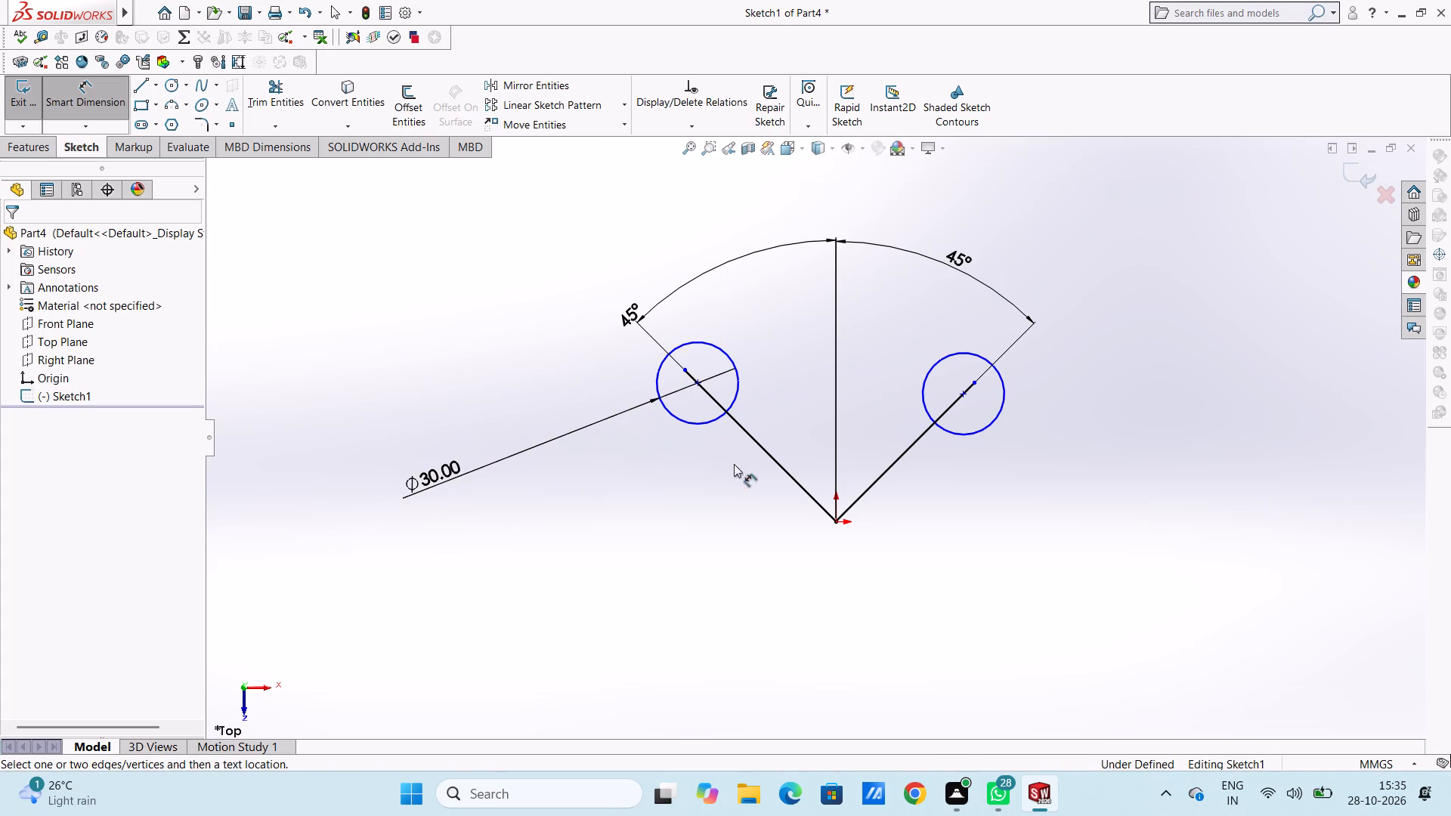
# Add a 30 mm diameter dimension to the circle on the right line.
pyautogui.click(961, 436)
pyautogui.click(1233, 547)
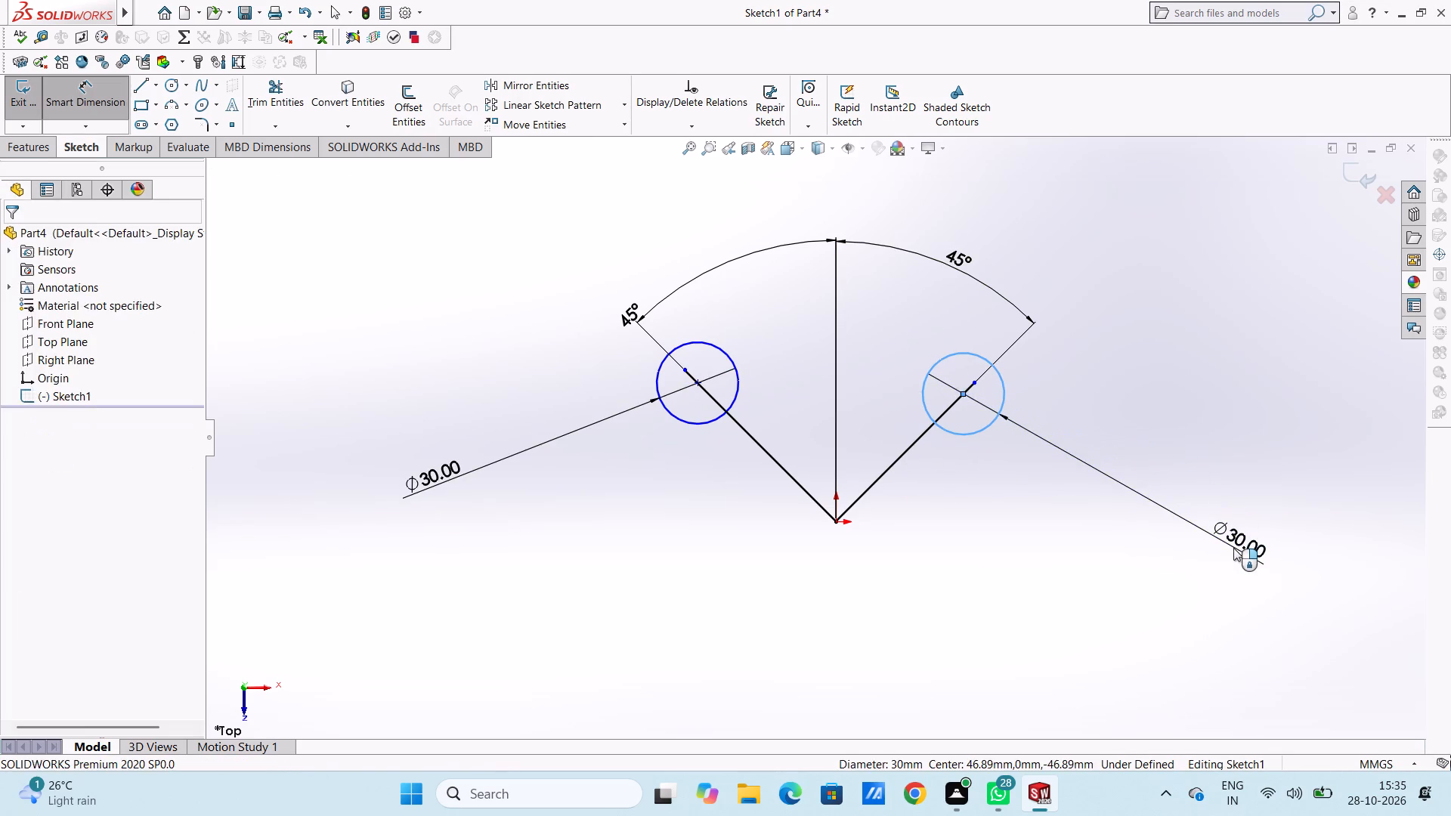
pyautogui.doubleClick(1174, 528)
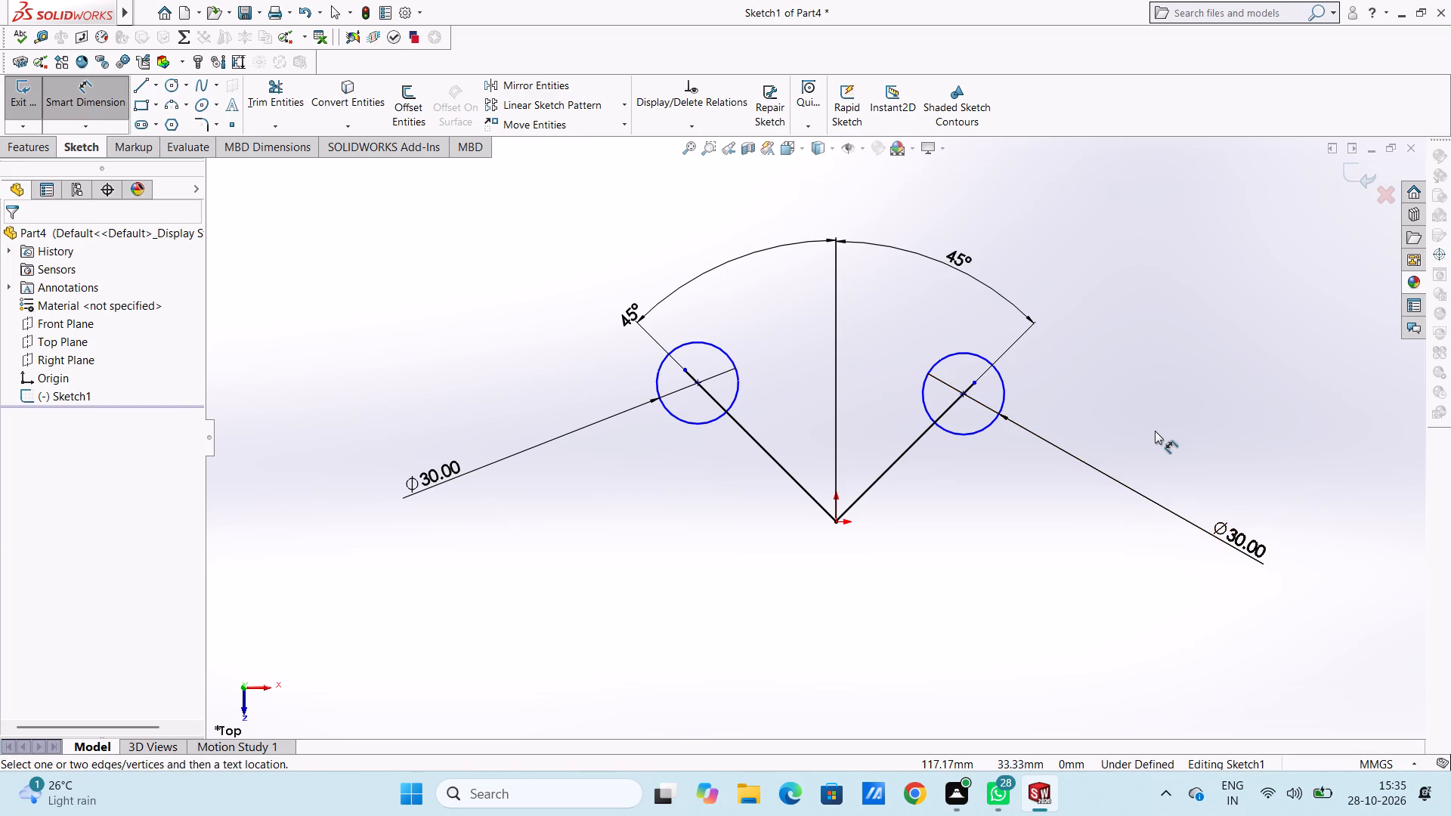
pyautogui.scroll(-2, 803, 372)
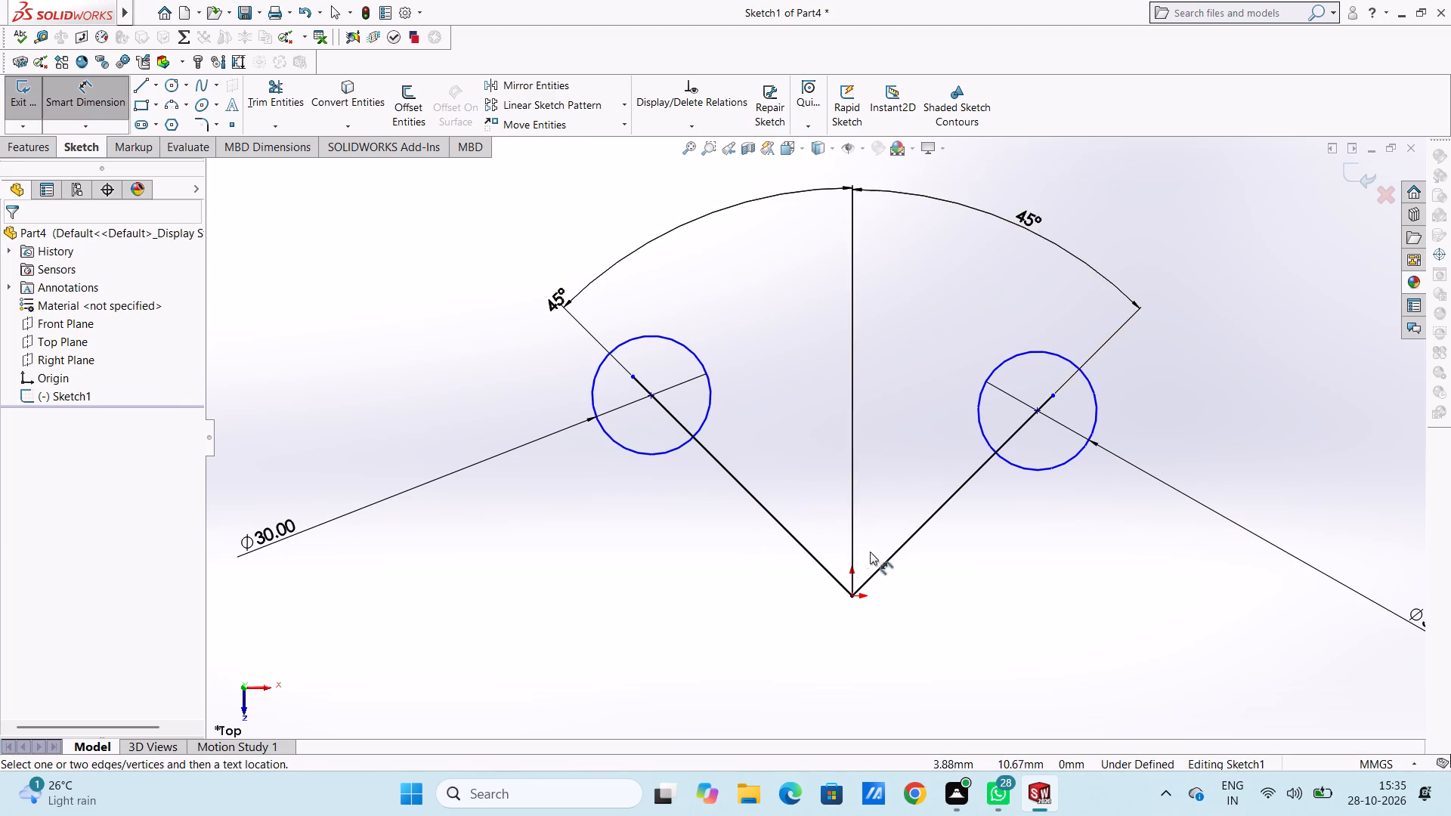
# Add a 55 mm vertical dimension between the origin and the centre of the left circle.
pyautogui.scroll(4, 871, 550)
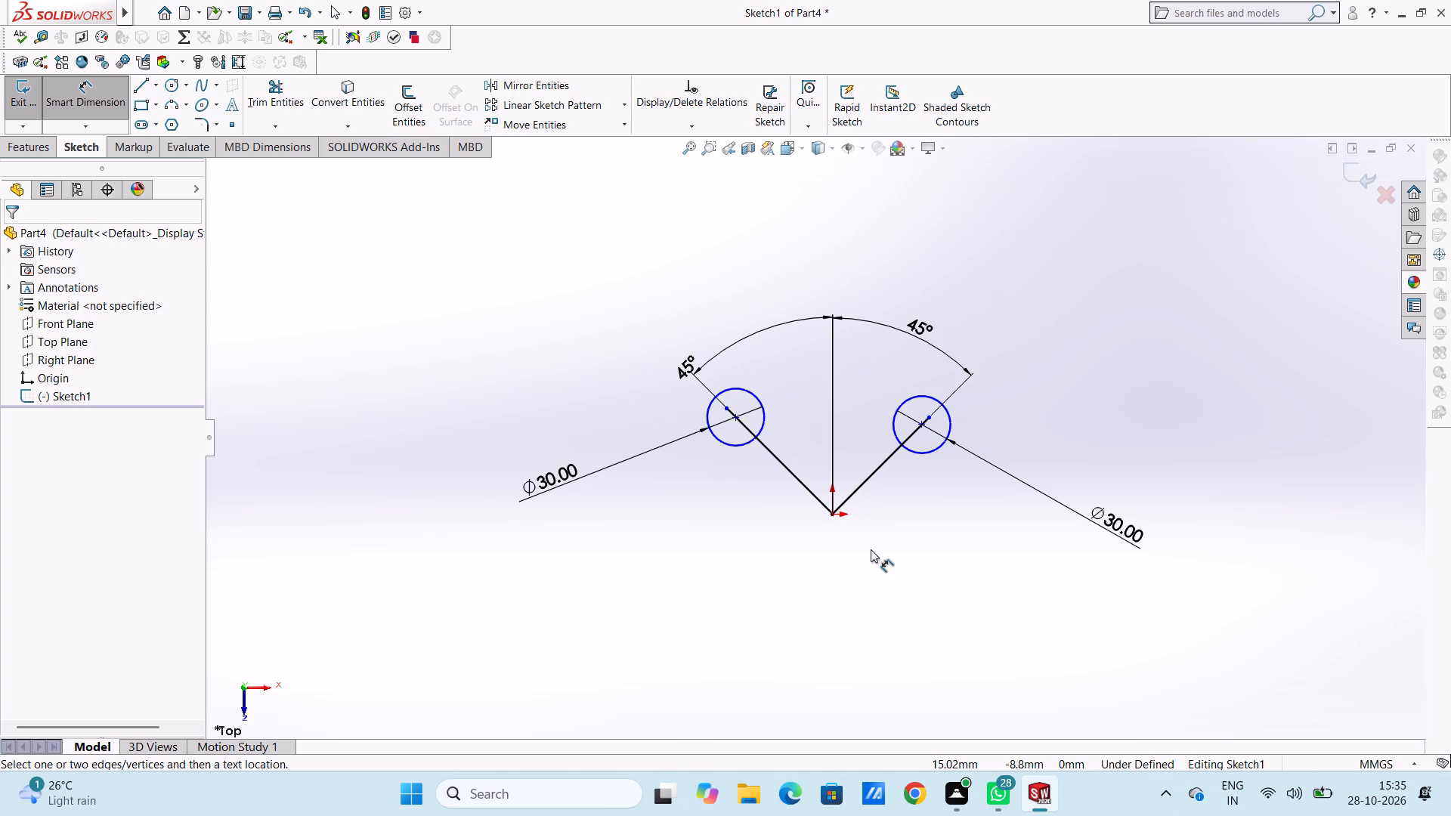
pyautogui.click(735, 415)
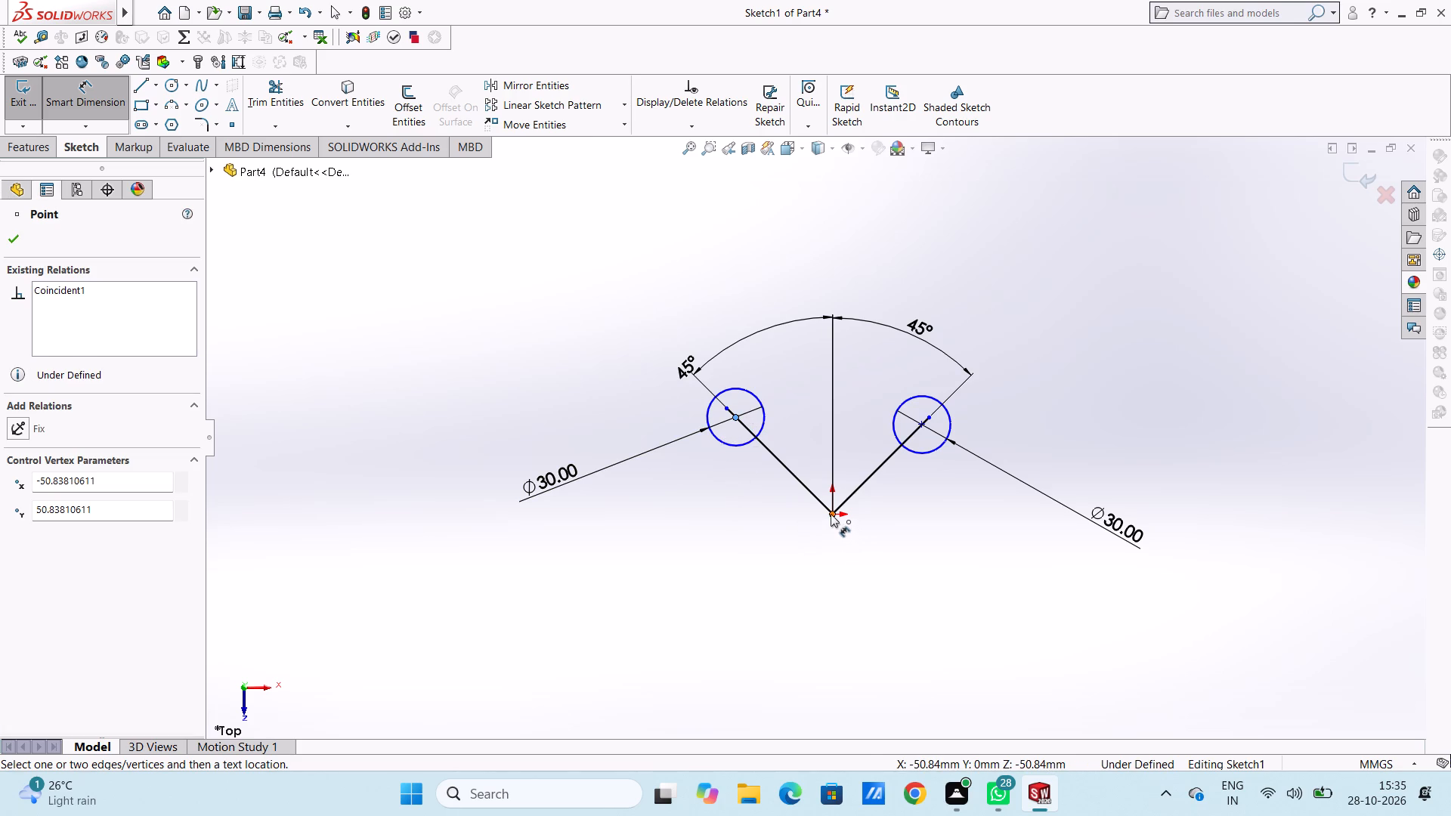
pyautogui.click(831, 514)
pyautogui.click(437, 459)
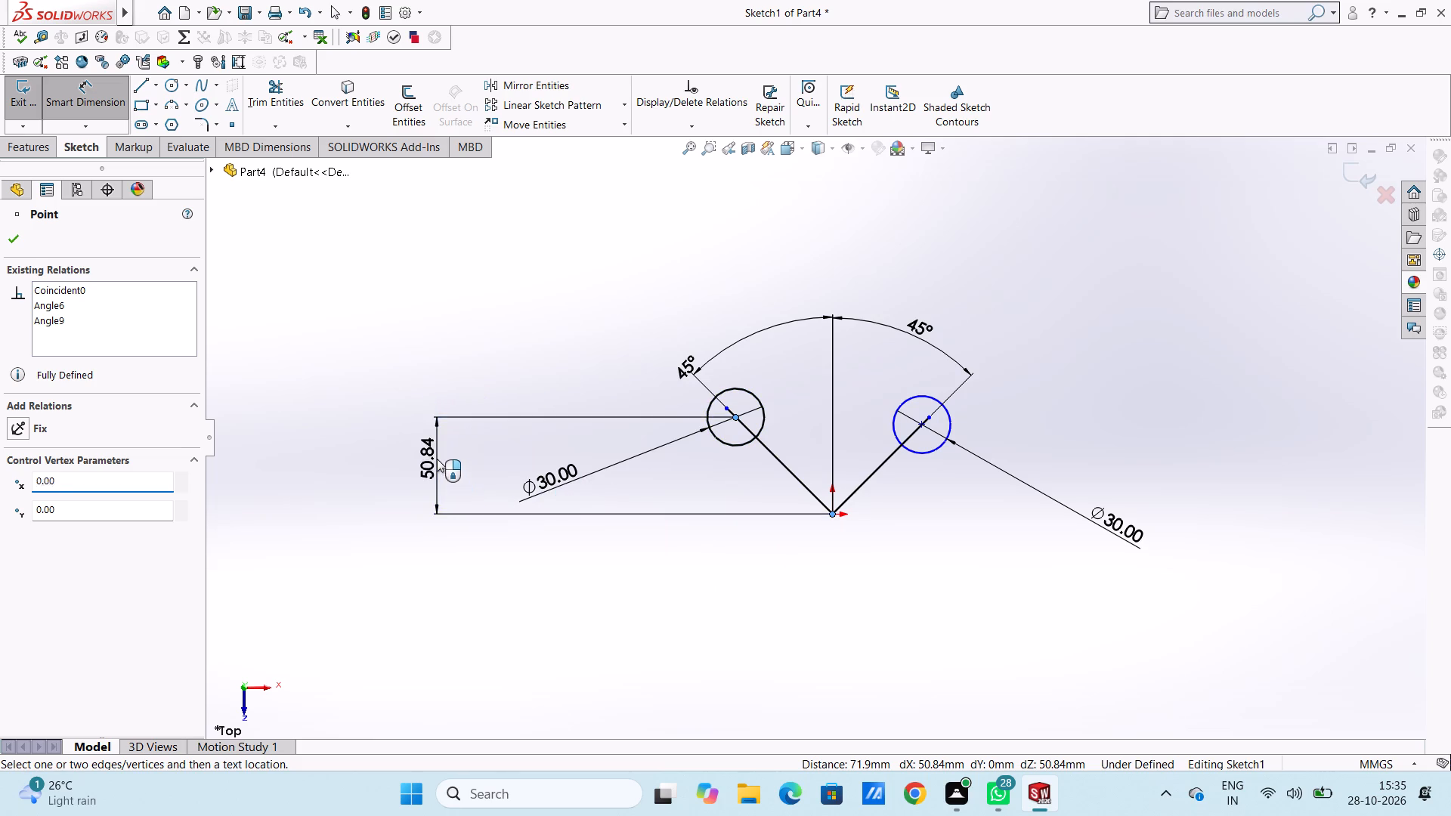
pyautogui.write('55')
pyautogui.press('Return')
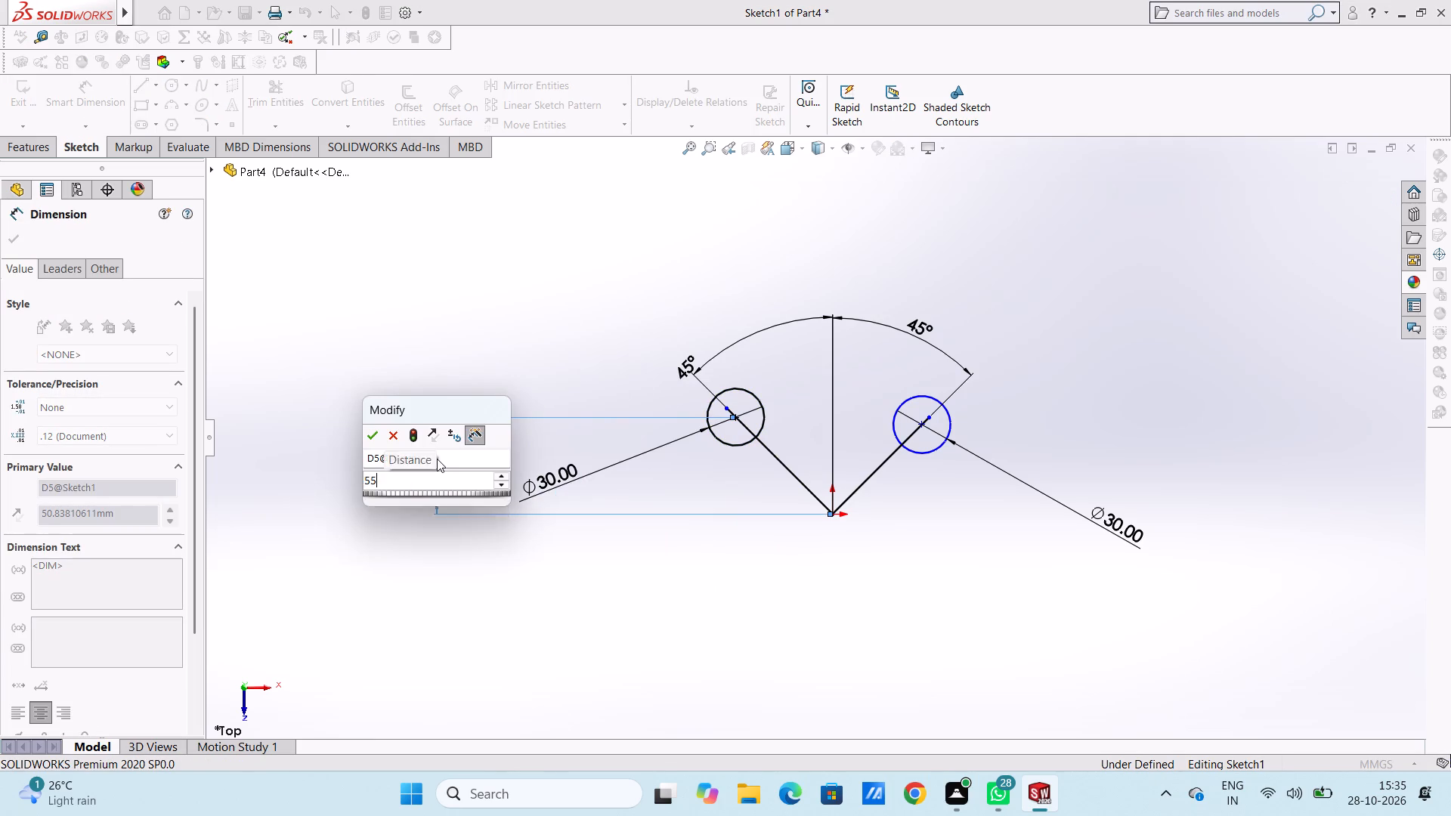
pyautogui.click(472, 343)
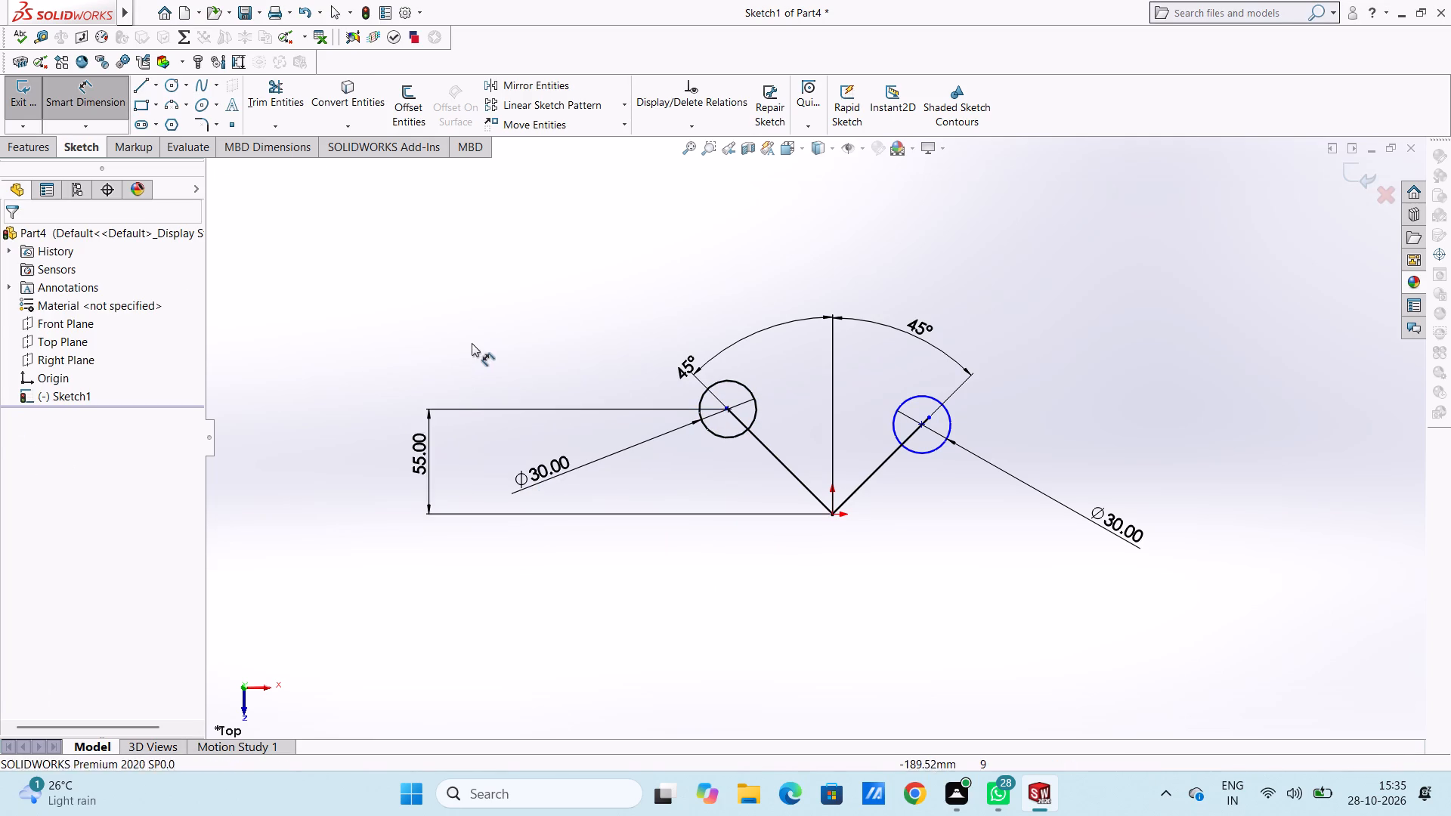
# Add a 55 mm vertical dimension between the origin and the centre of the right circle.
pyautogui.scroll(-5, 722, 435)
pyautogui.scroll(8, 724, 434)
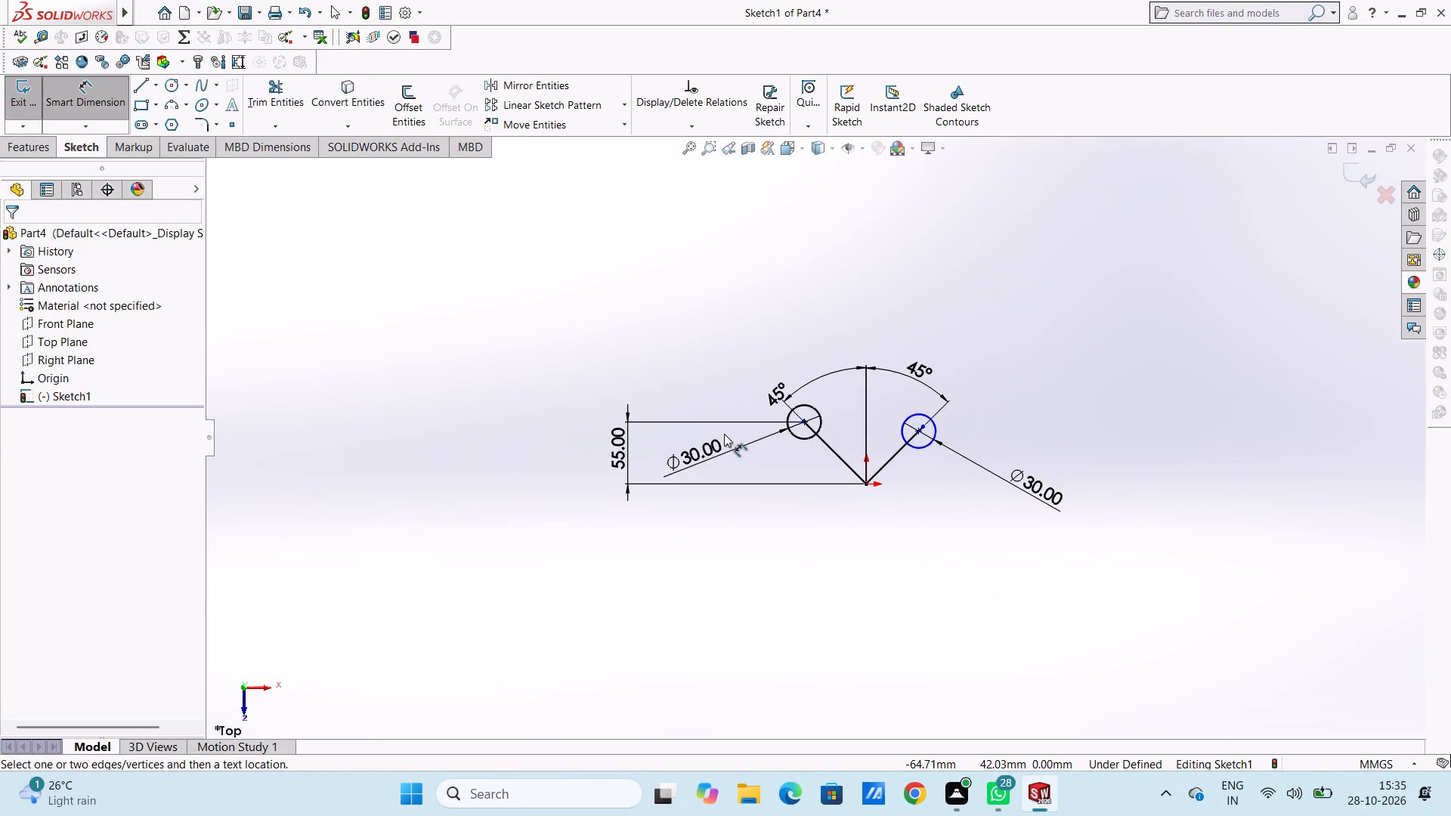
pyautogui.scroll(-3, 823, 472)
pyautogui.scroll(3, 823, 471)
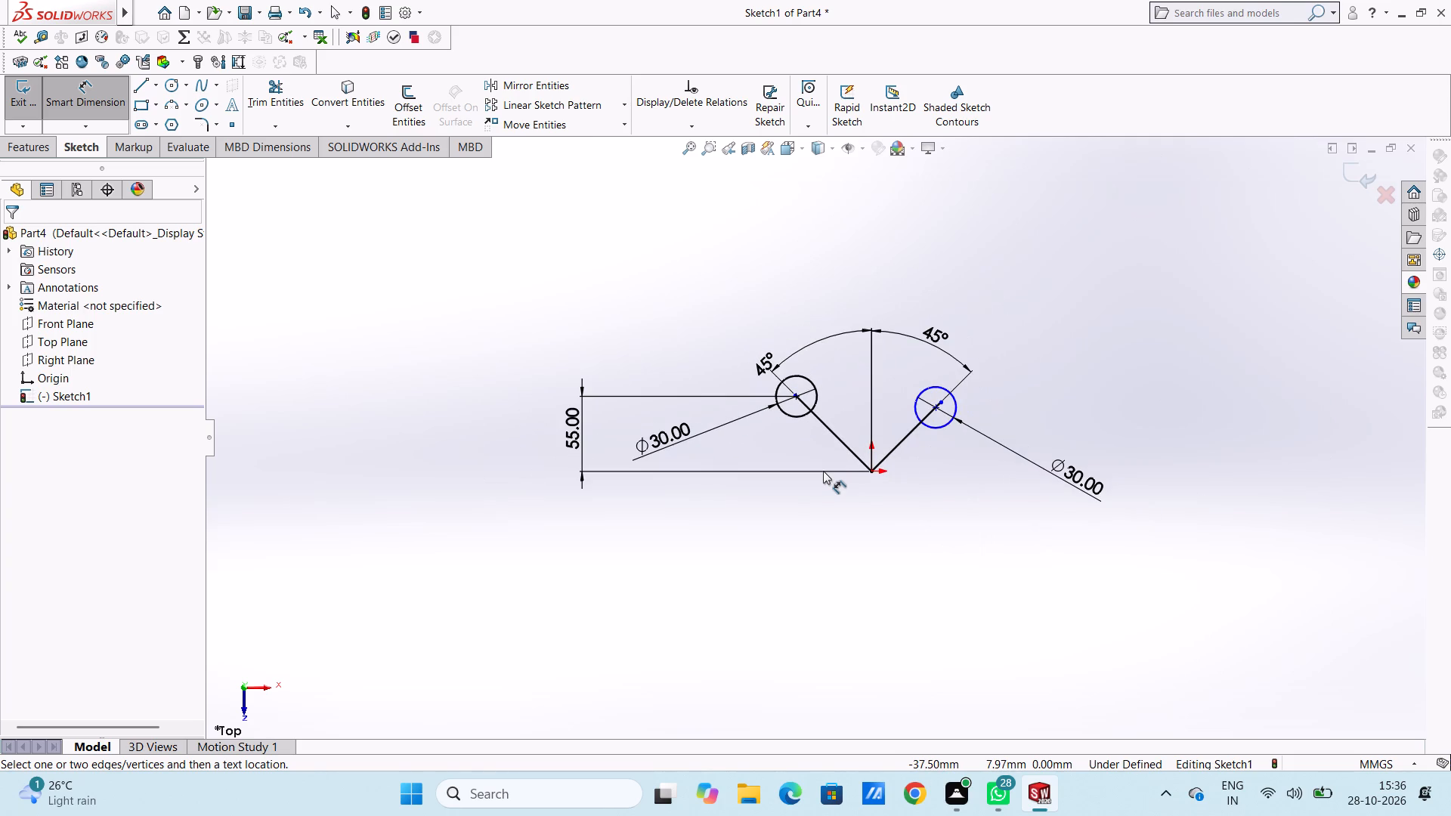
pyautogui.scroll(-4, 871, 479)
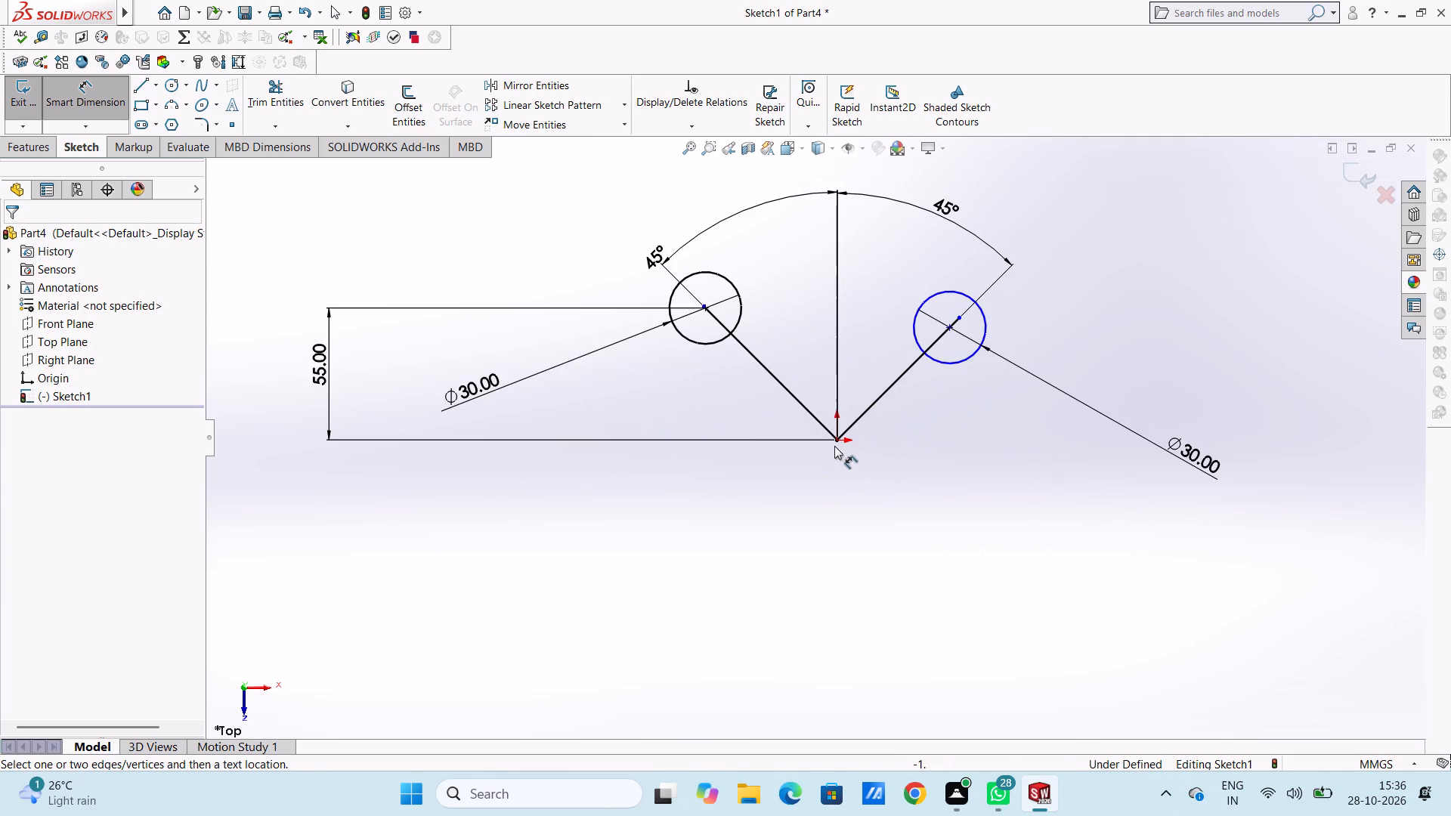
pyautogui.click(838, 440)
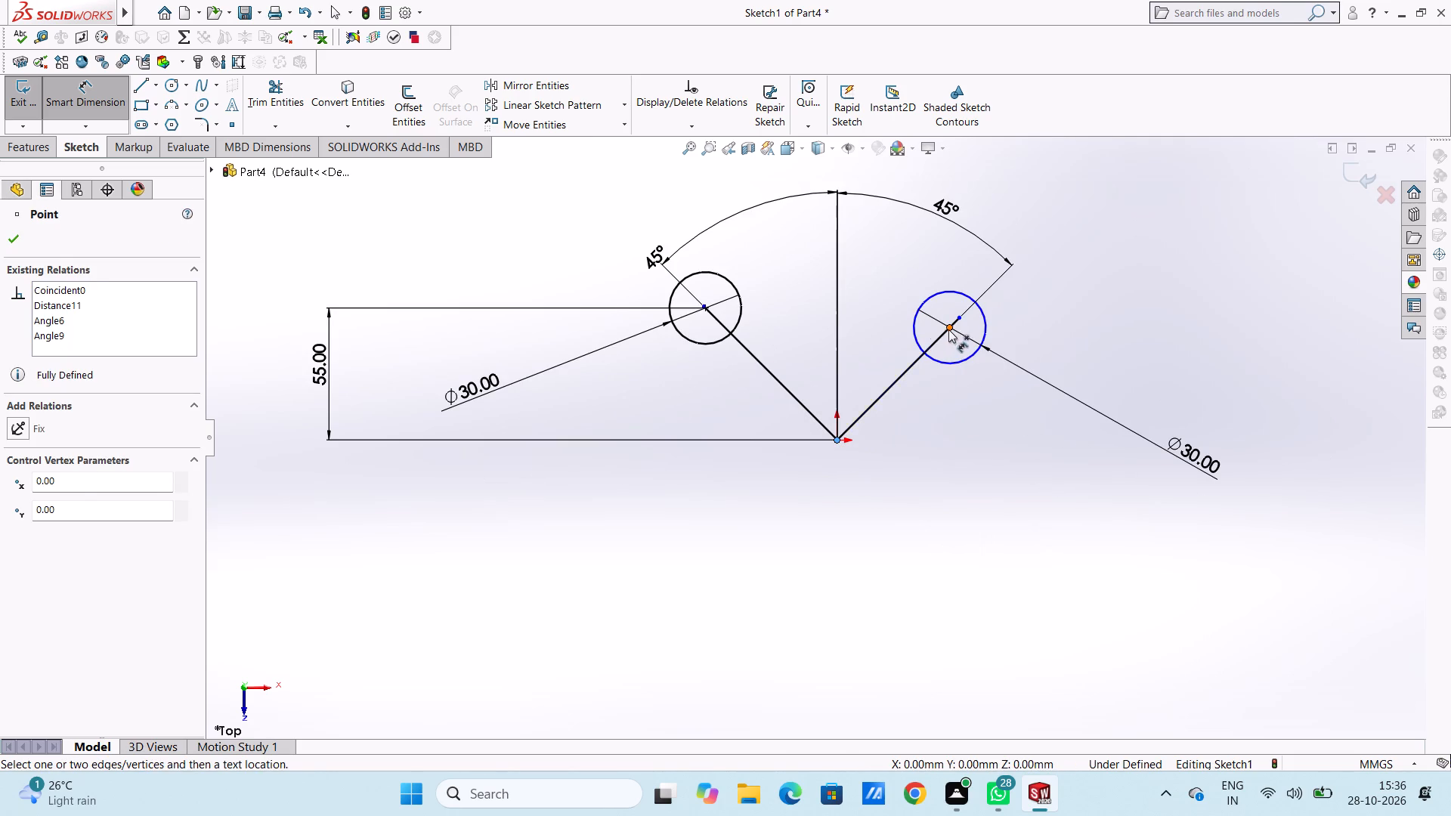
pyautogui.click(948, 329)
pyautogui.click(1296, 353)
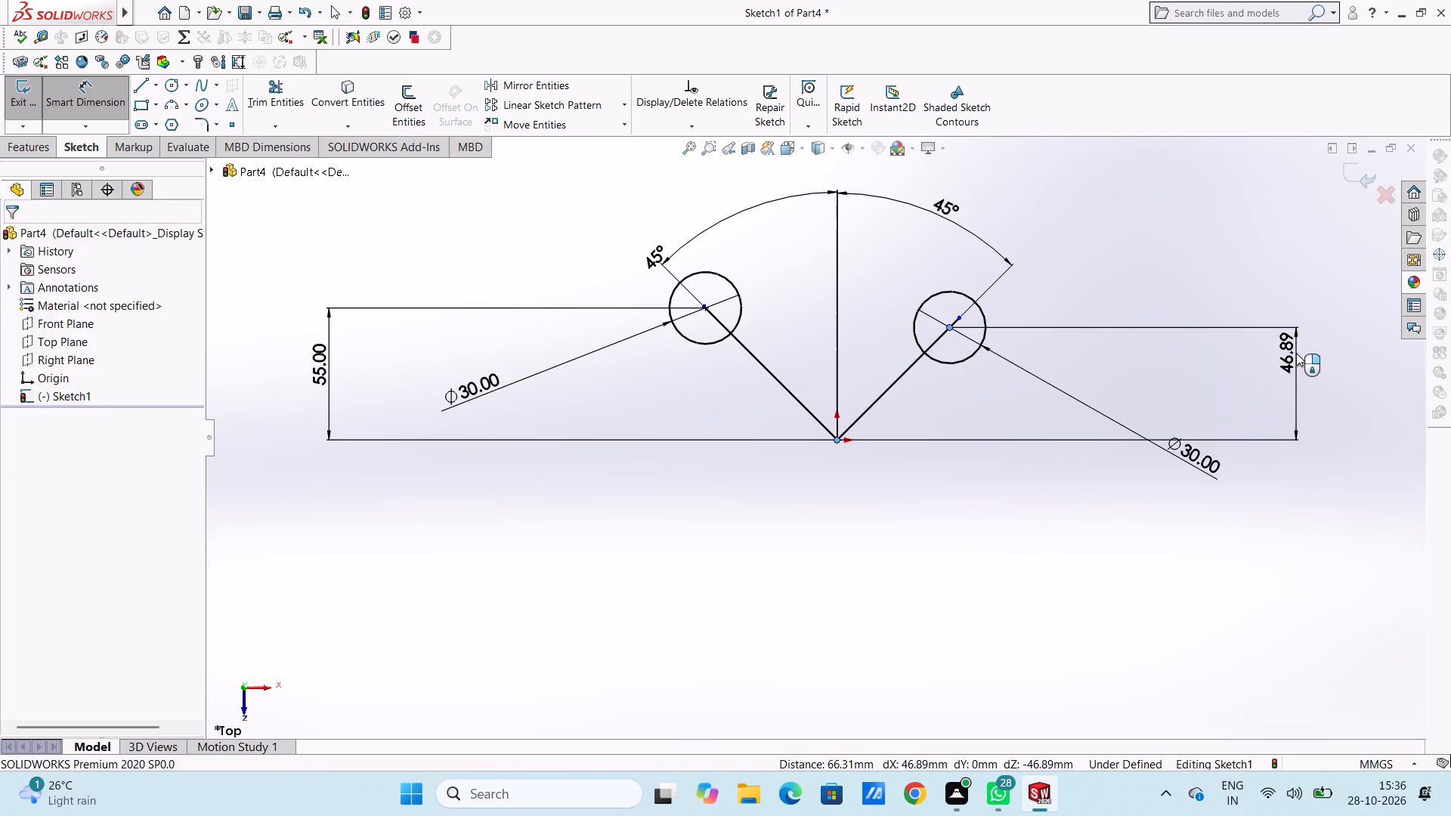
pyautogui.write('55')
pyautogui.press('Return')
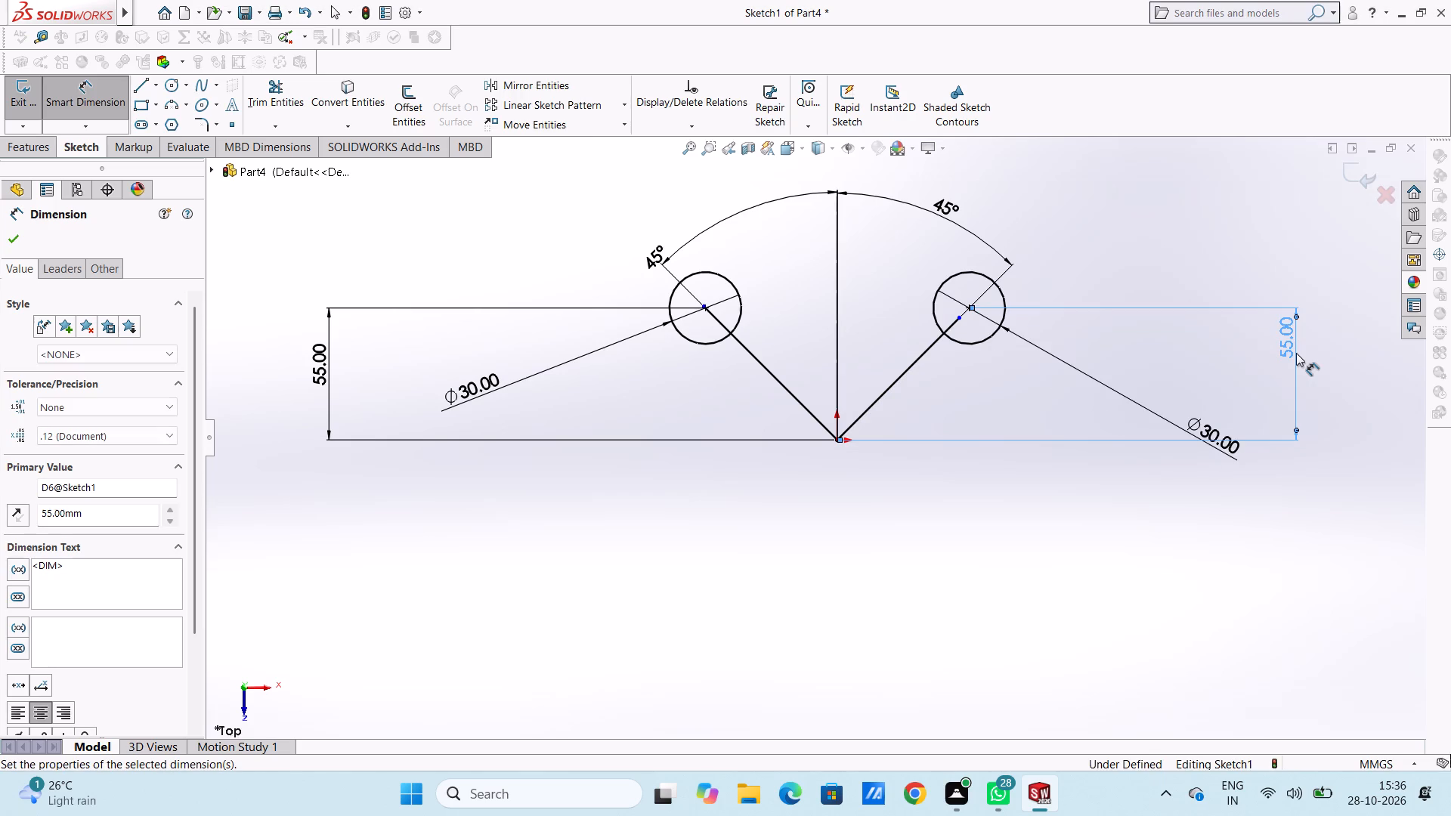
pyautogui.click(827, 593)
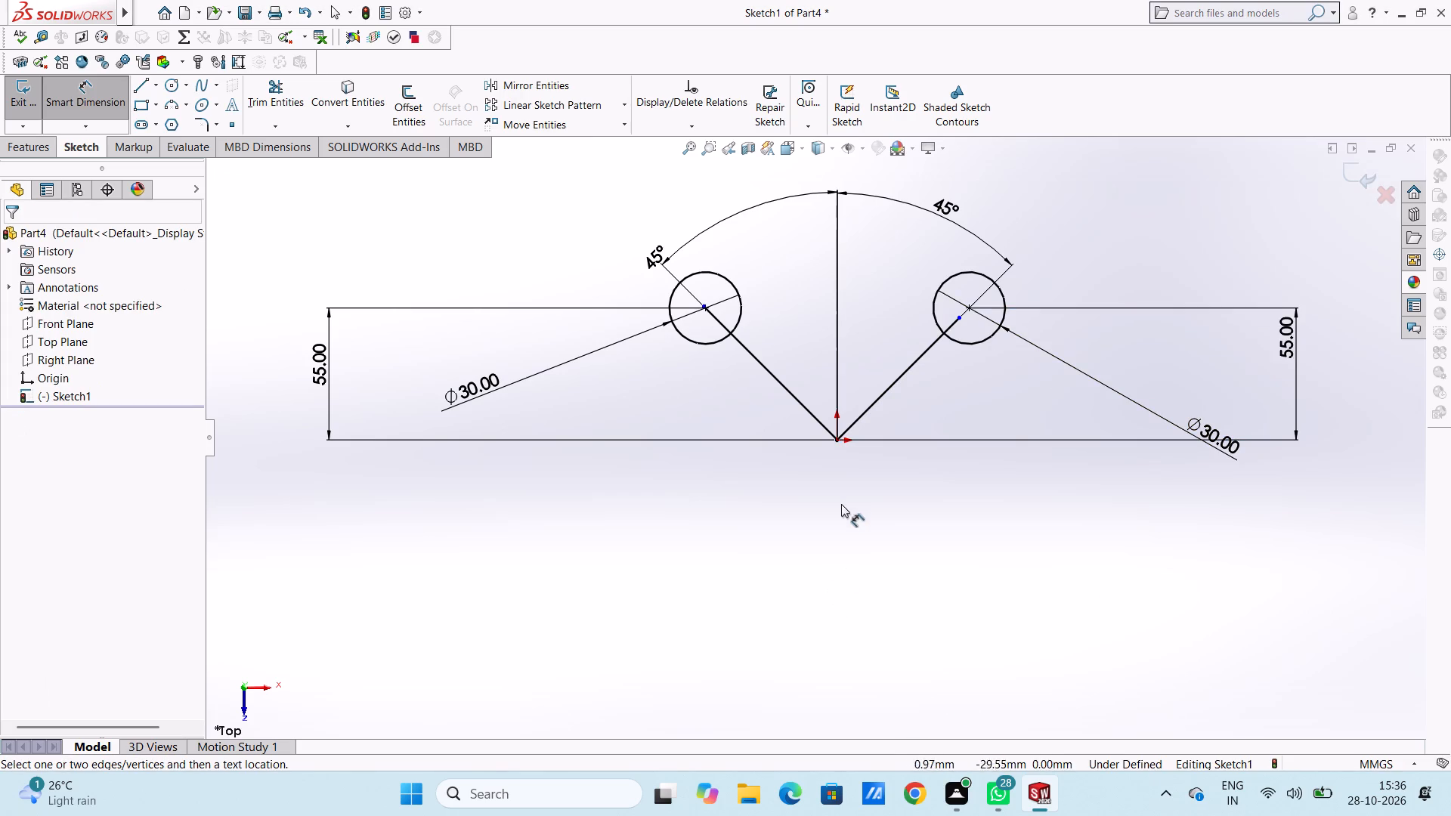
pyautogui.scroll(4, 843, 499)
pyautogui.scroll(-1, 840, 463)
pyautogui.scroll(1, 820, 397)
pyautogui.scroll(-1, 820, 394)
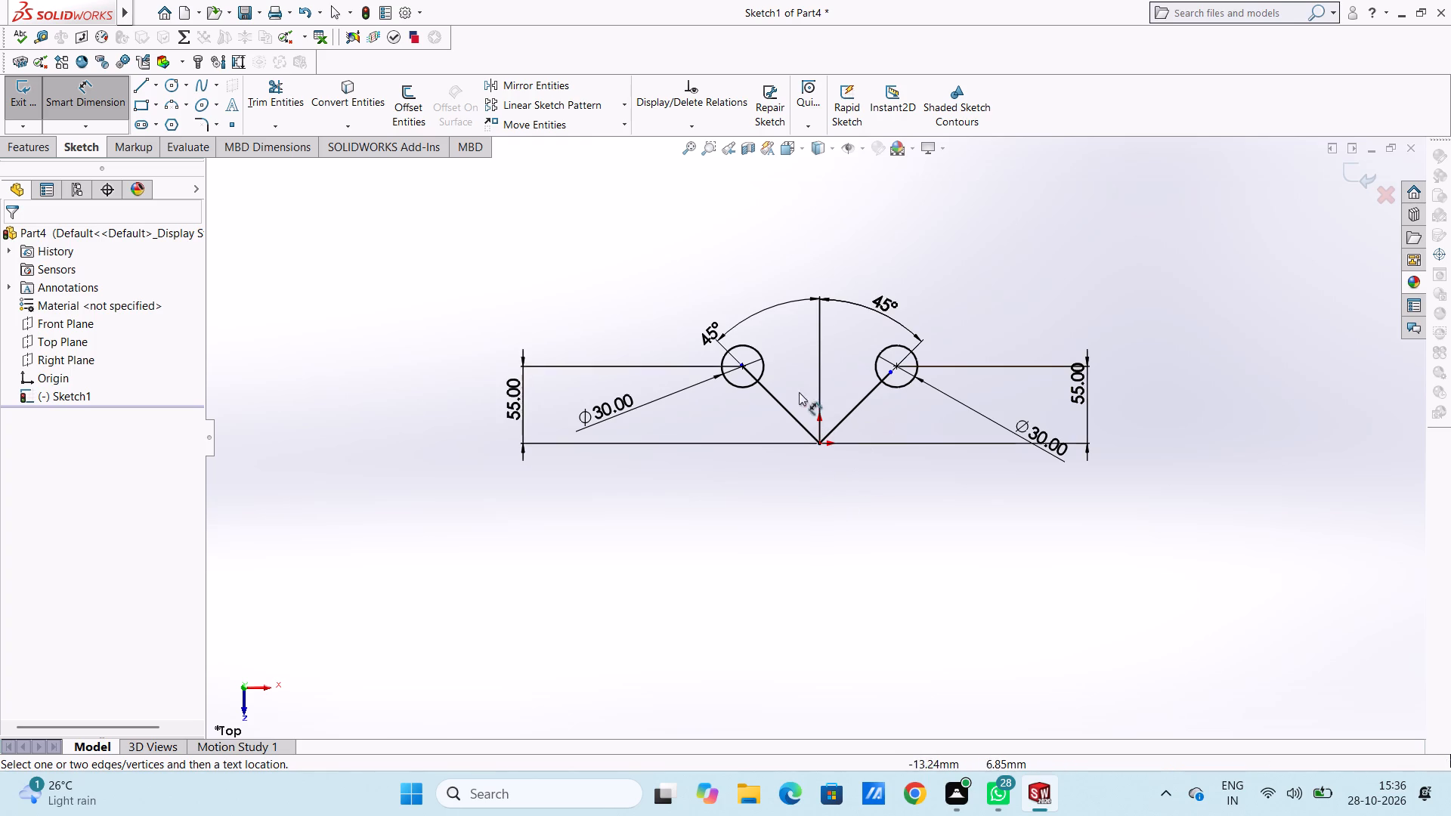
pyautogui.press('Escape')
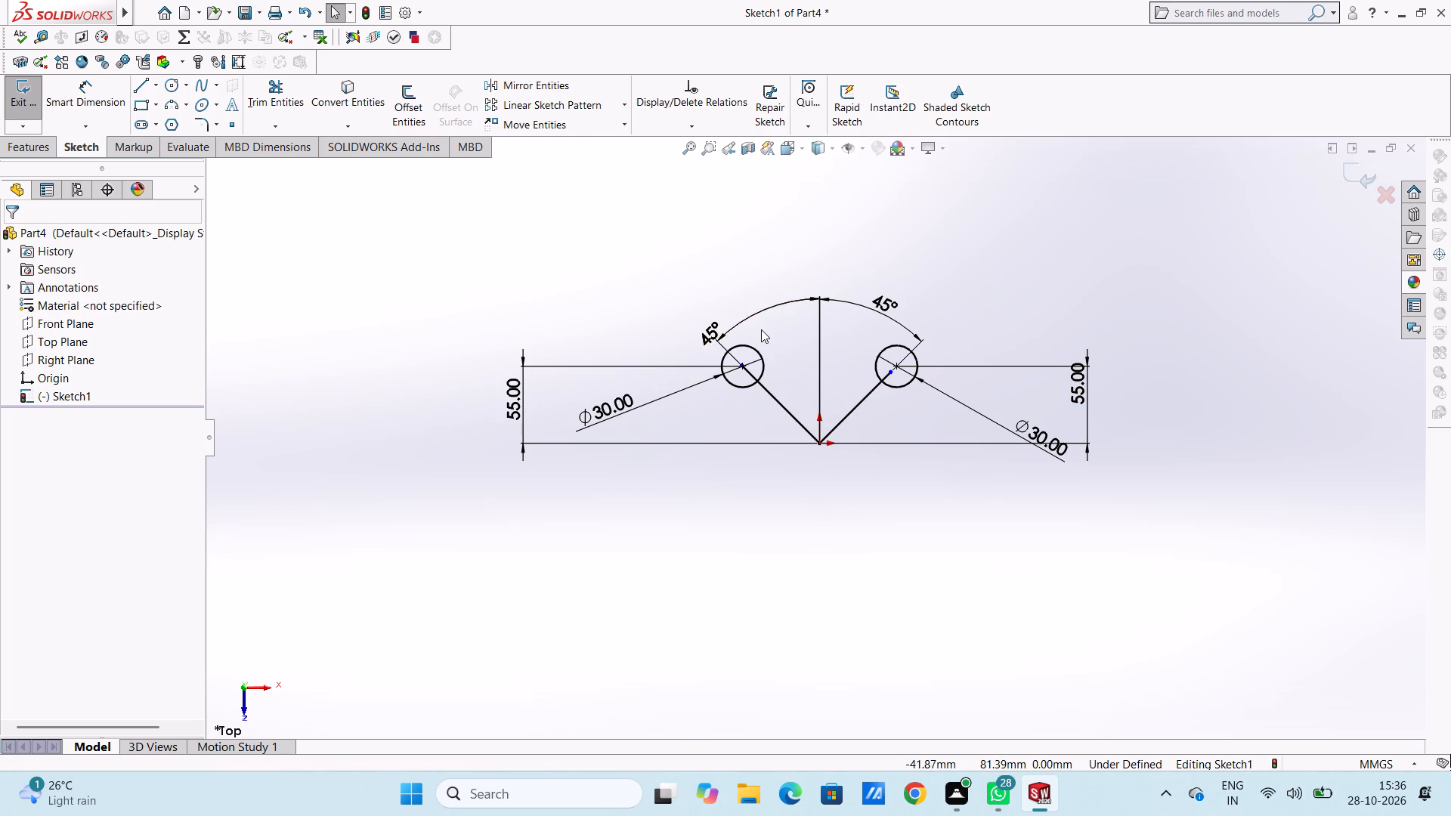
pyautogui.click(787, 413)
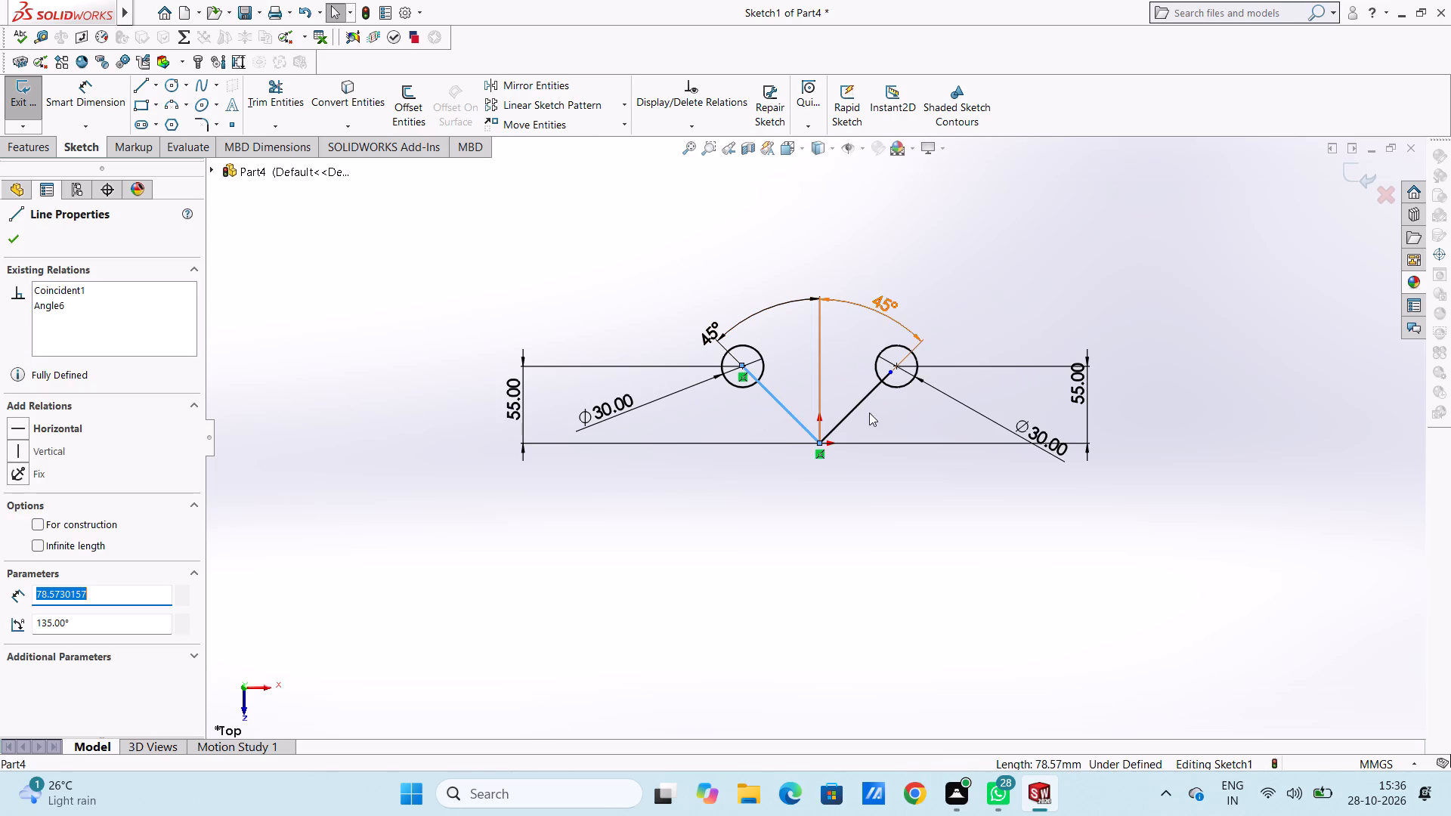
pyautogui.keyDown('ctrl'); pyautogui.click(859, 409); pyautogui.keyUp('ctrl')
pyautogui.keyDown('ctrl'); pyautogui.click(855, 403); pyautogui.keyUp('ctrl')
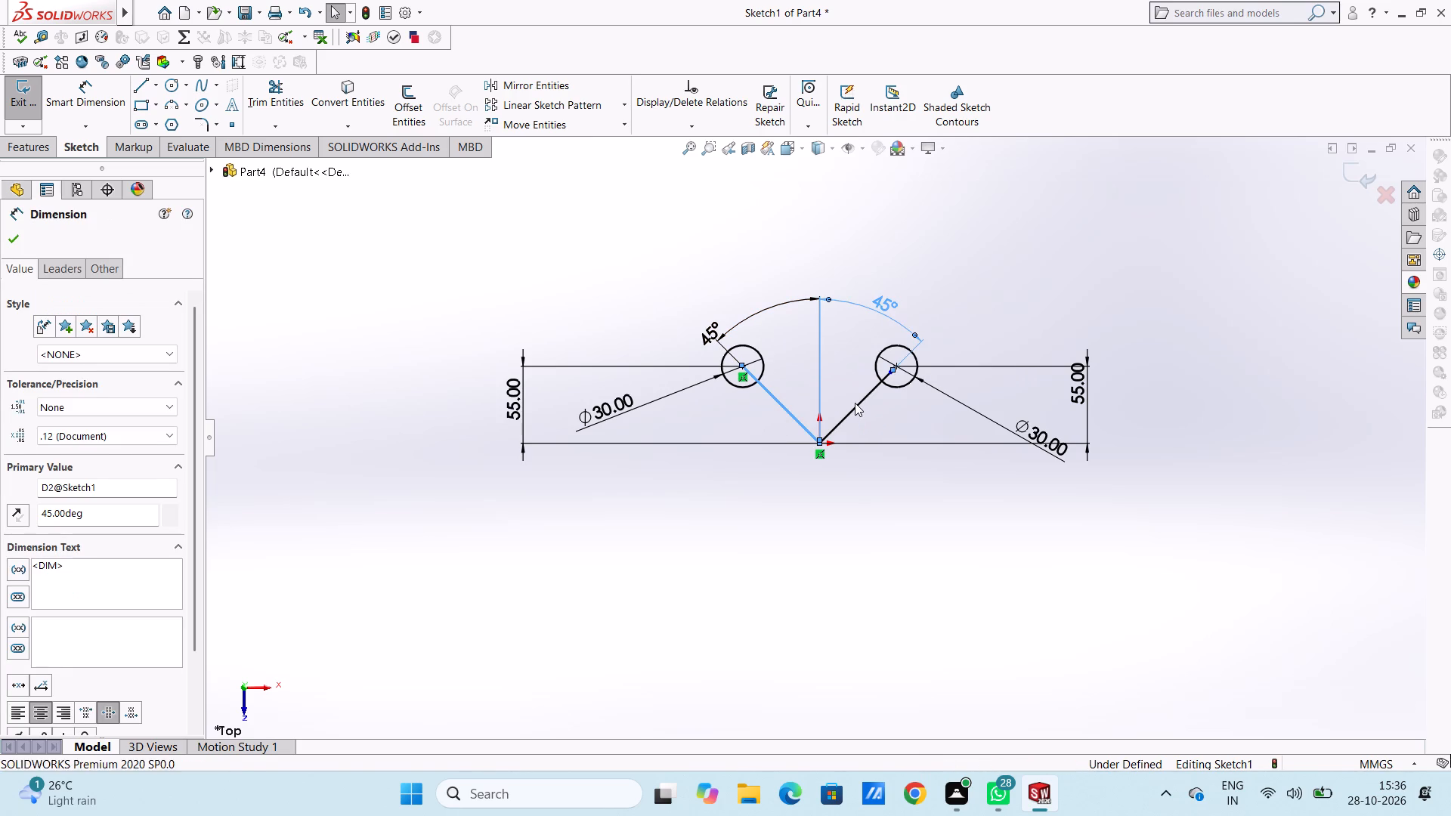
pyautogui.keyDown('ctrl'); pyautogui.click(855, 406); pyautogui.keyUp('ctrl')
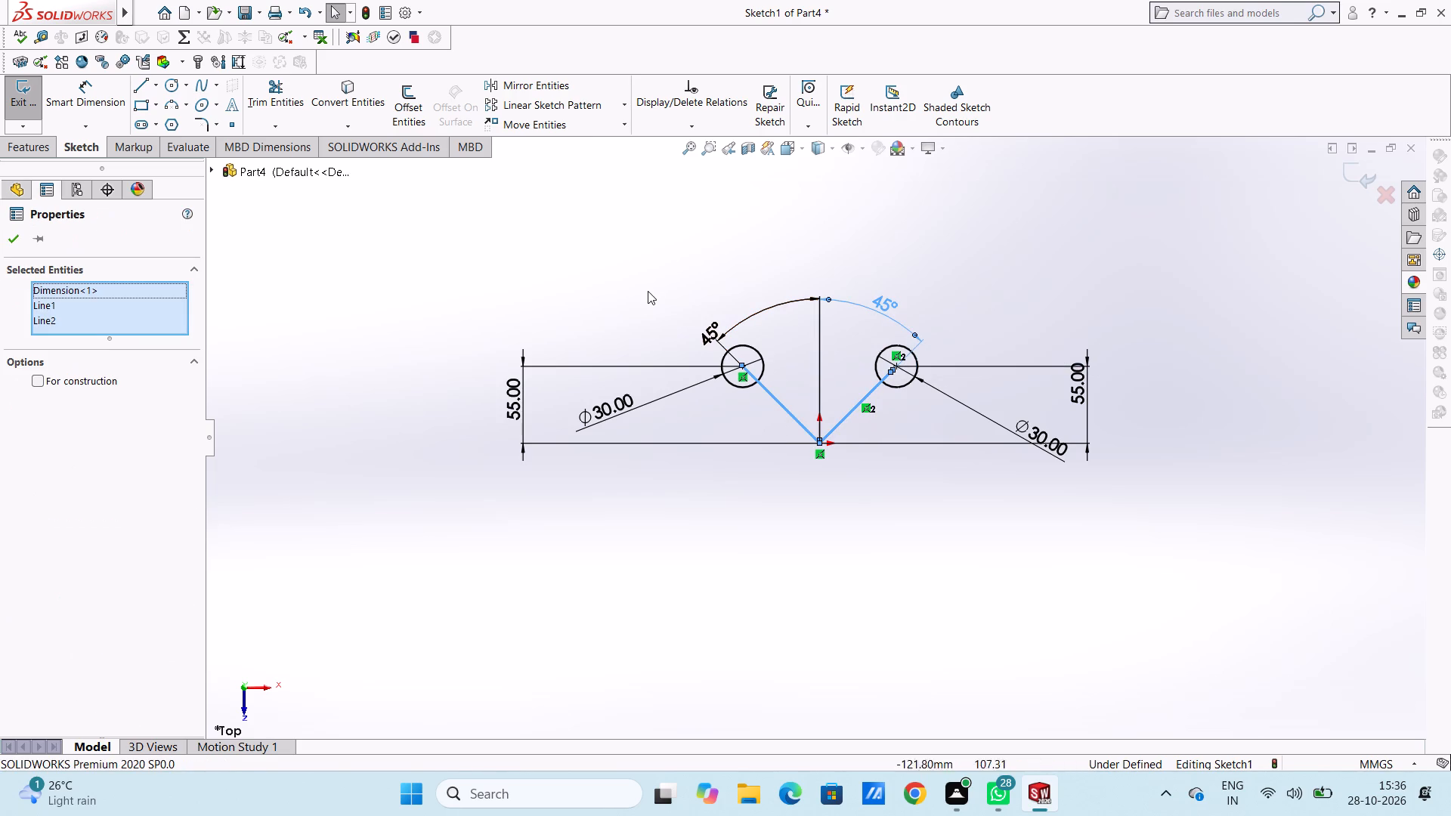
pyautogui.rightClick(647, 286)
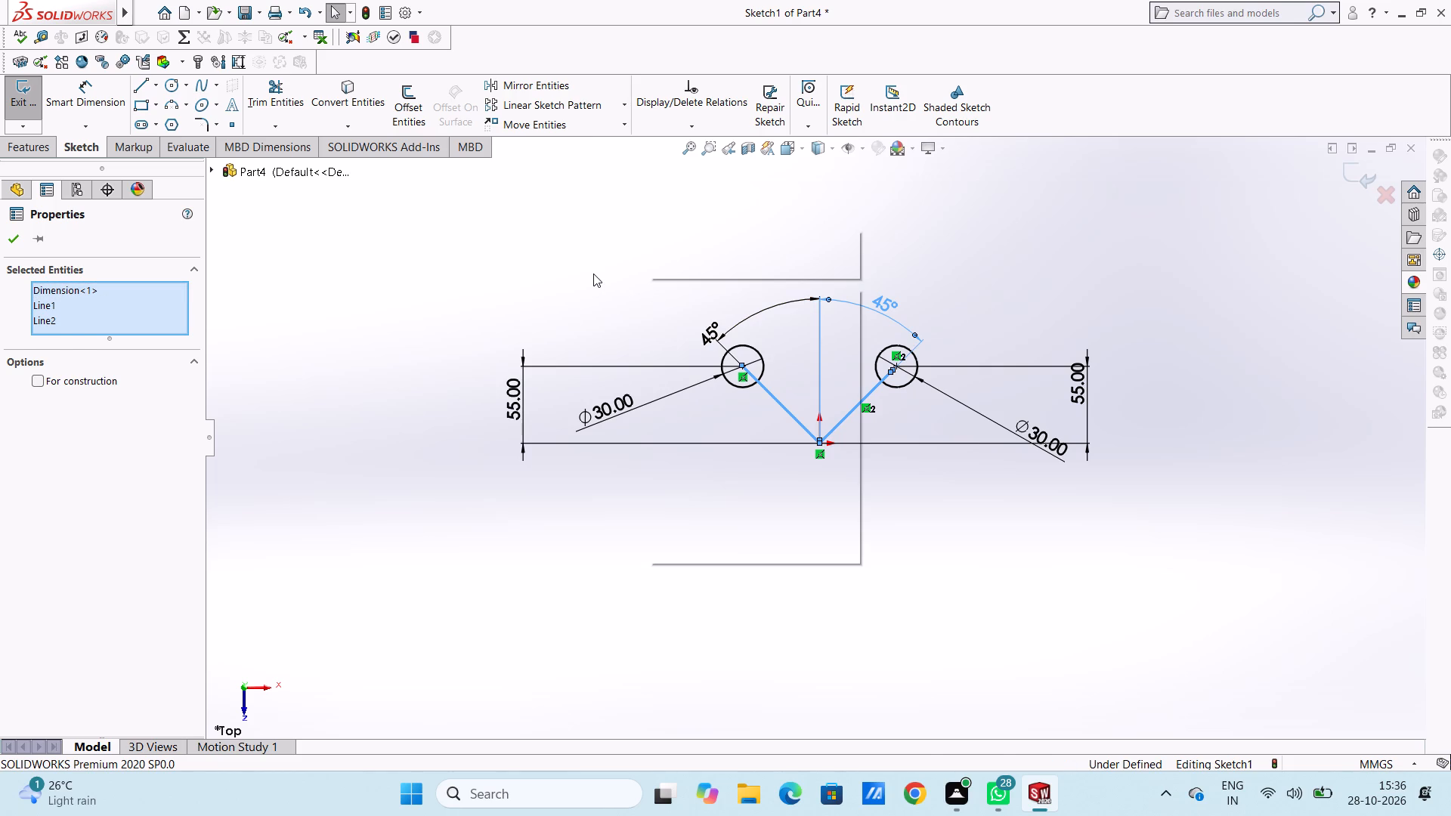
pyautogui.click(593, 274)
# Delete the two angled lines running from the origin to the circles, along with their dependent dimensions.
pyautogui.click(773, 397)
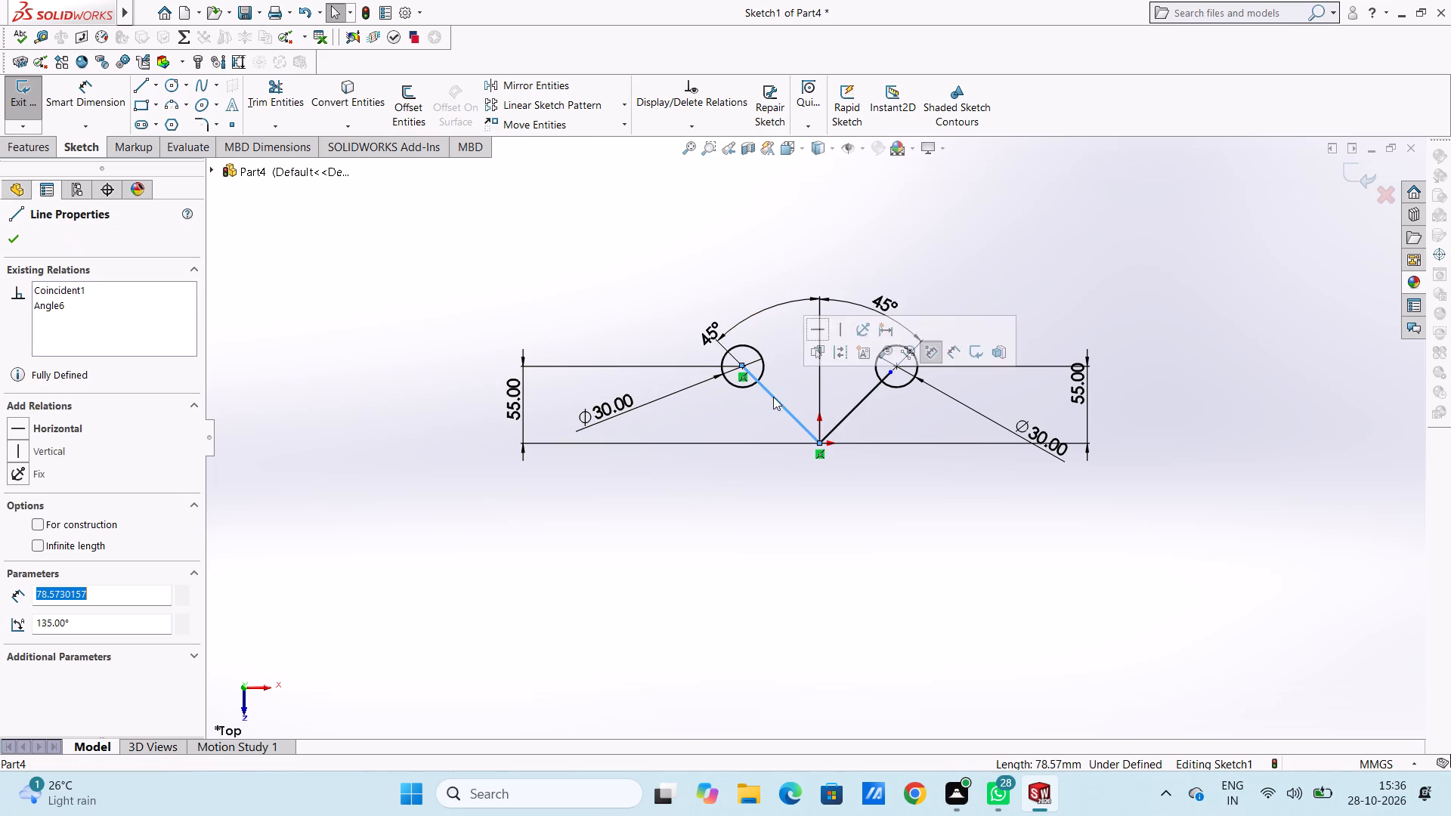
pyautogui.keyDown('ctrl'); pyautogui.click(845, 416); pyautogui.keyUp('ctrl')
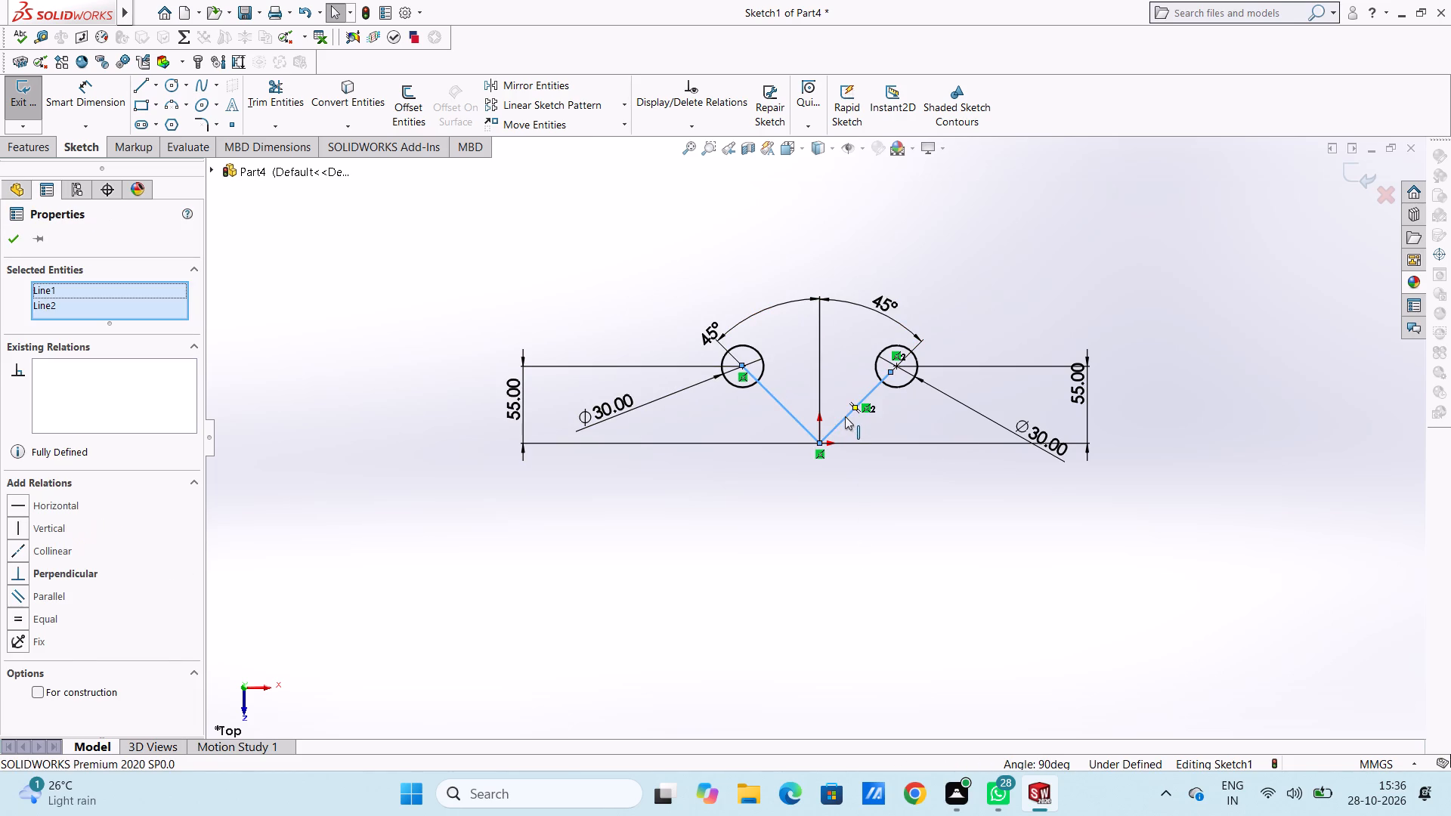
pyautogui.rightClick(553, 246)
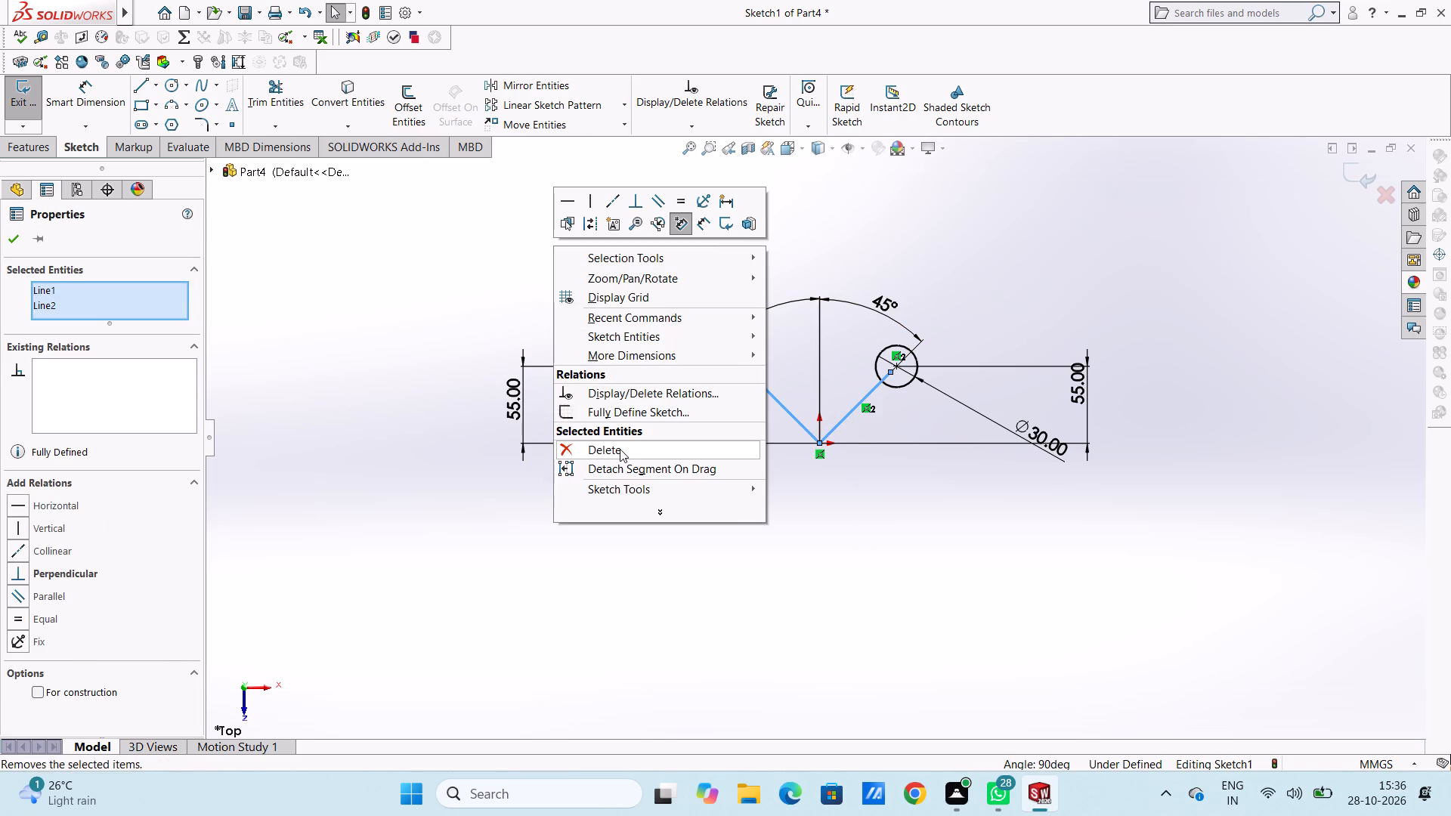
pyautogui.click(620, 449)
pyautogui.click(630, 394)
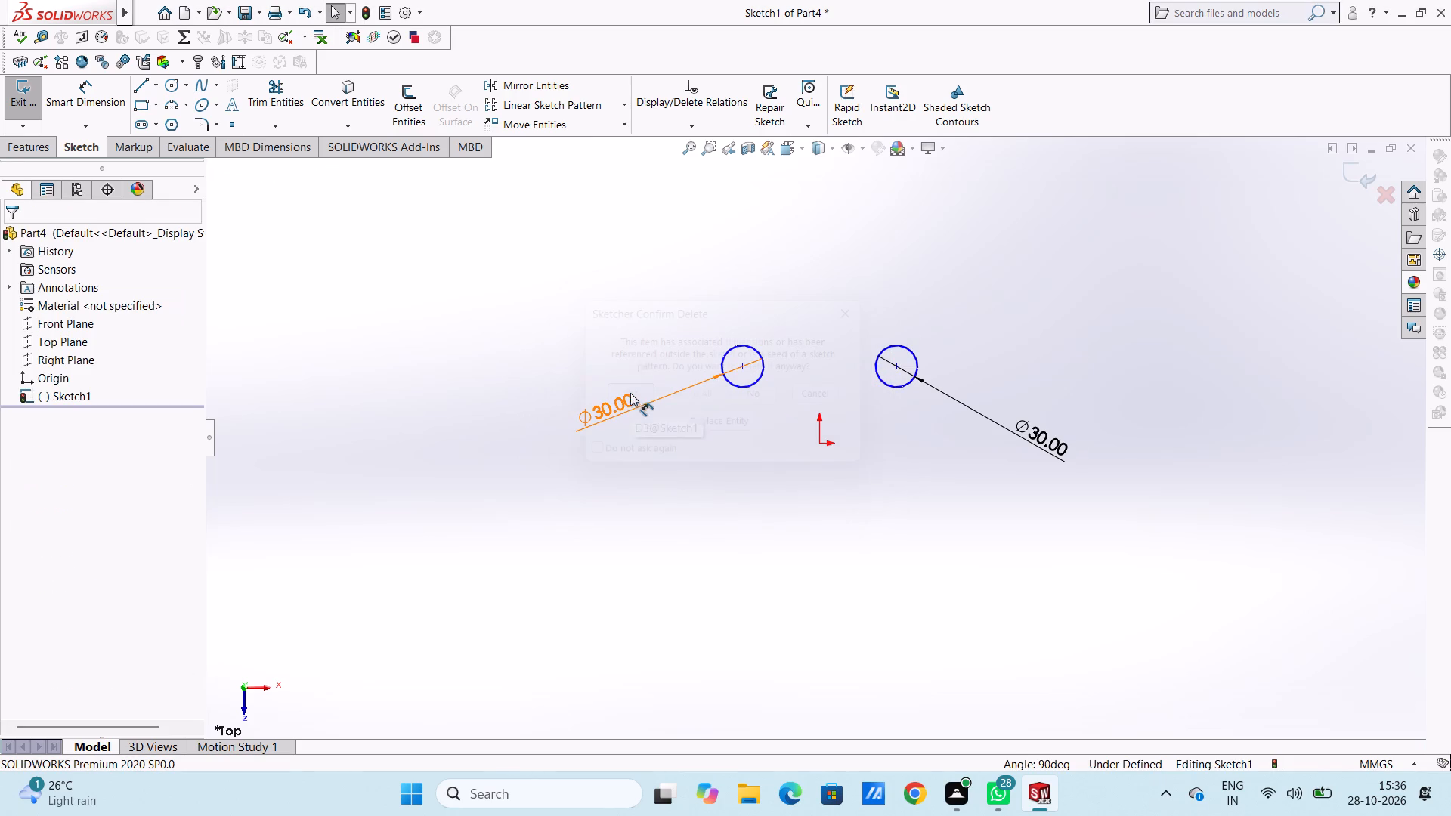
pyautogui.click(592, 308)
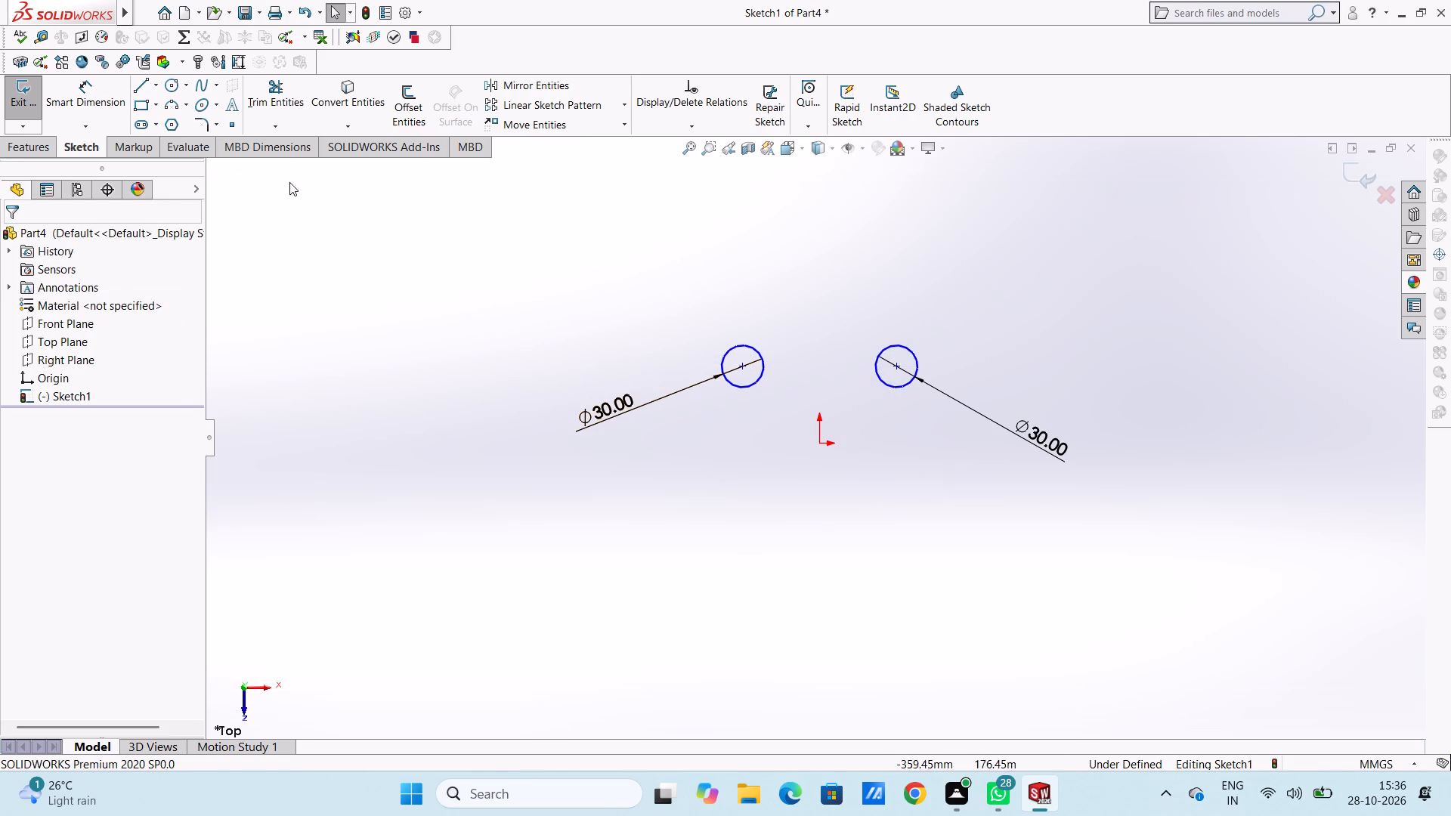
# Dimension the horizontal distance between the left circle's centre and the origin, placing it below the origin.
pyautogui.click(111, 103)
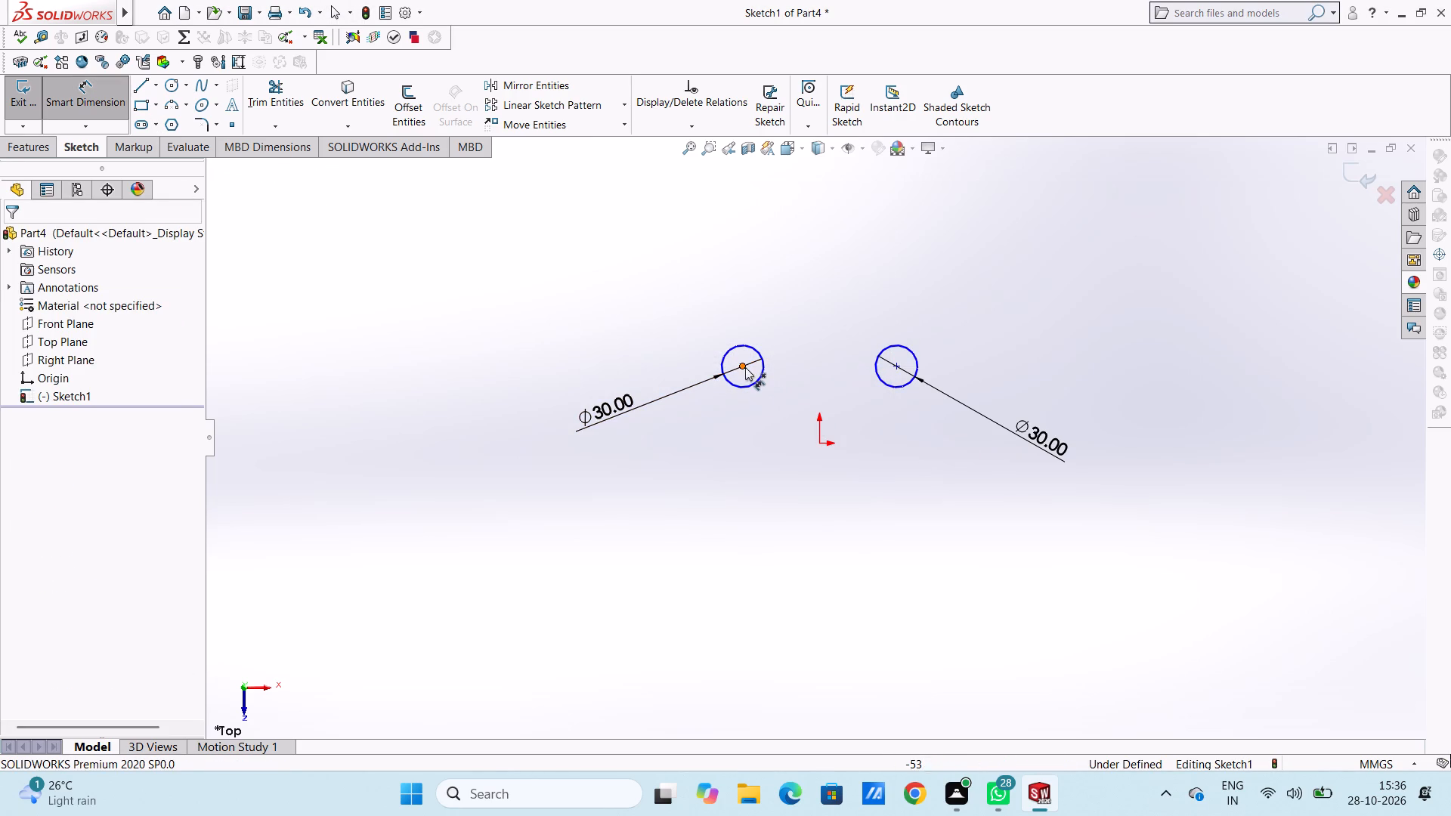
pyautogui.click(745, 365)
pyautogui.click(822, 445)
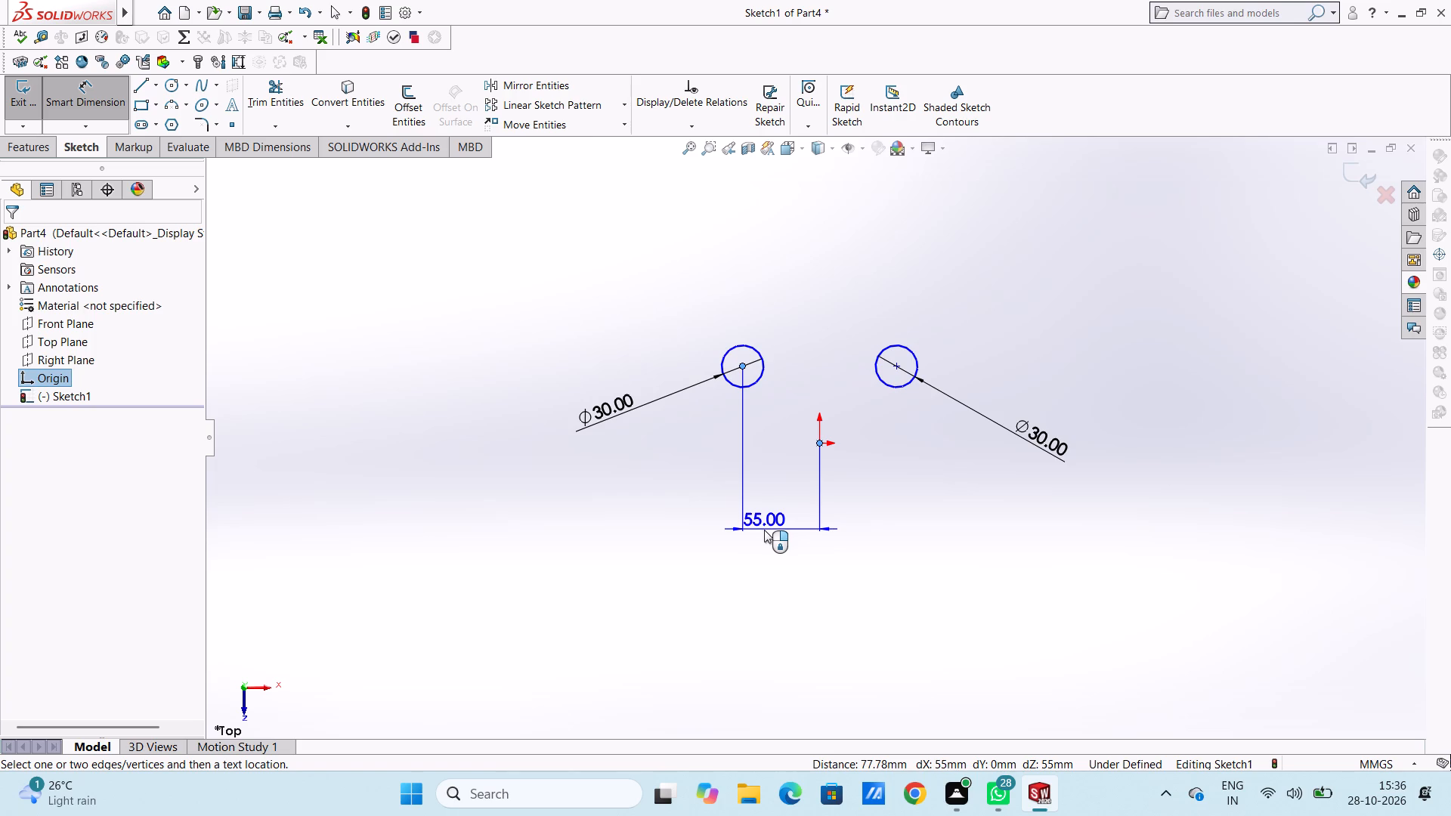
pyautogui.click(764, 529)
pyautogui.click(701, 508)
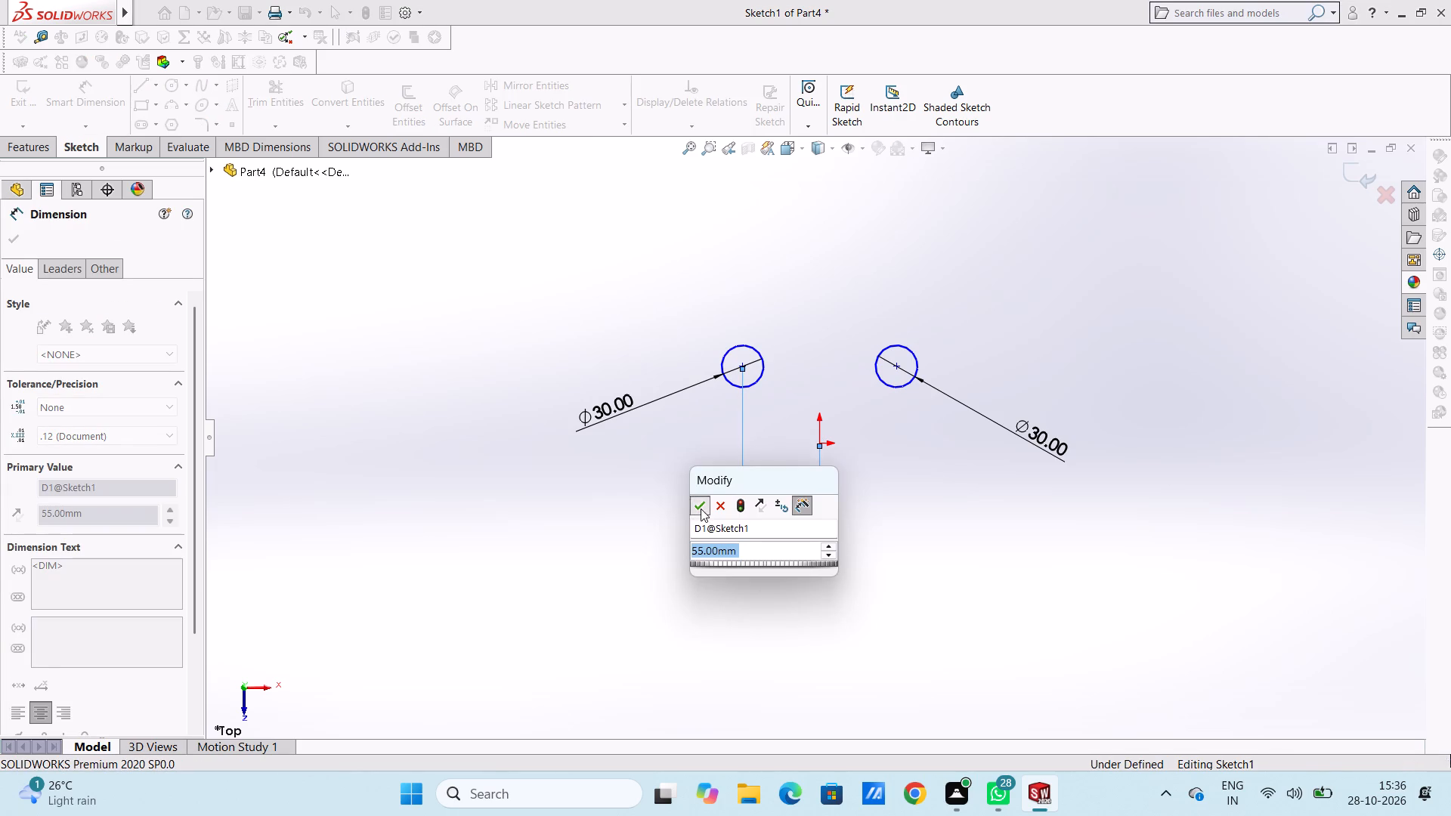
pyautogui.click(691, 487)
# Dimension the horizontal distance between the origin and the right circle's centre, in line with the left horizontal dimension.
pyautogui.click(823, 445)
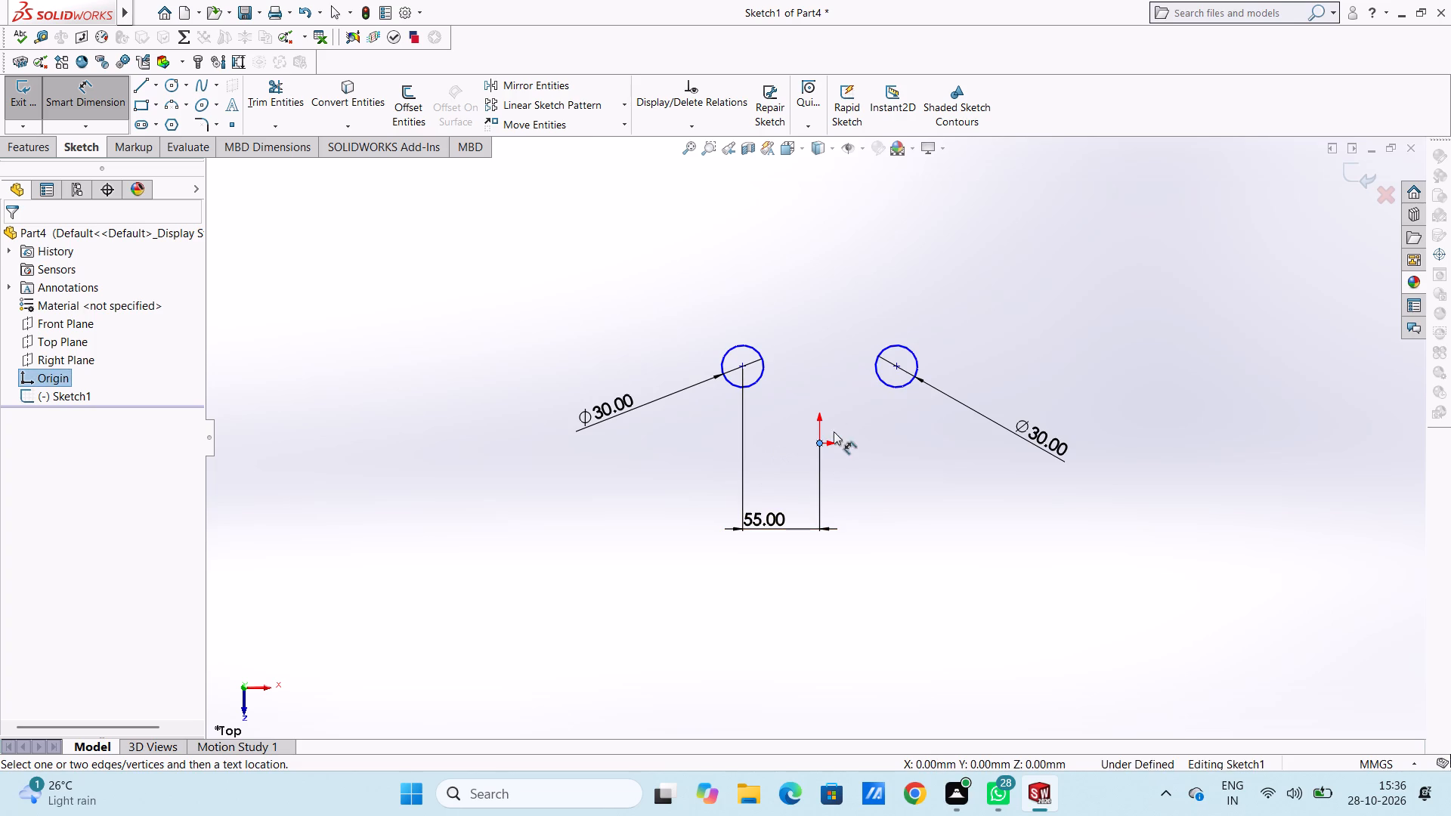
pyautogui.click(896, 369)
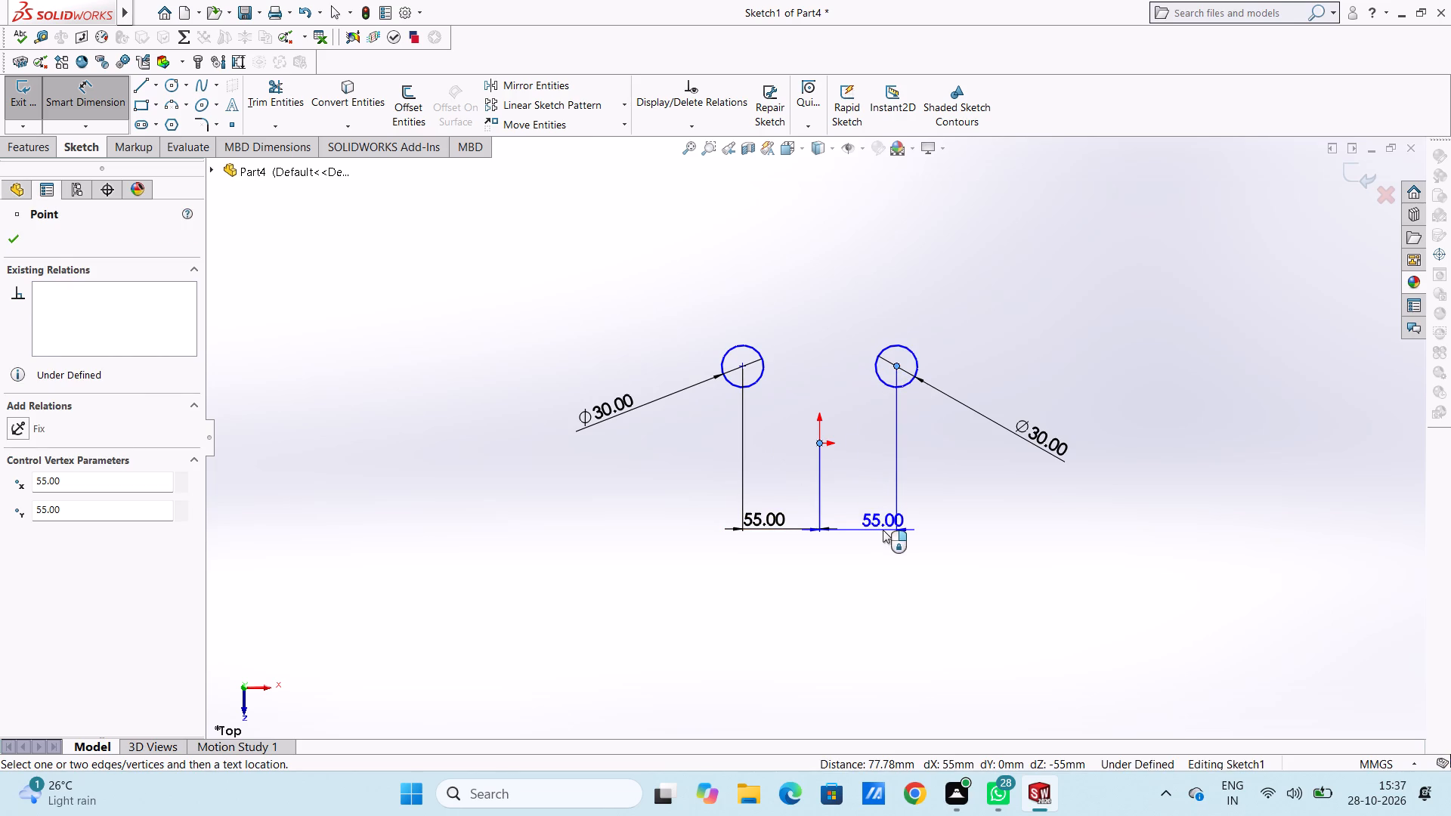
pyautogui.click(883, 530)
pyautogui.click(817, 505)
pyautogui.click(777, 454)
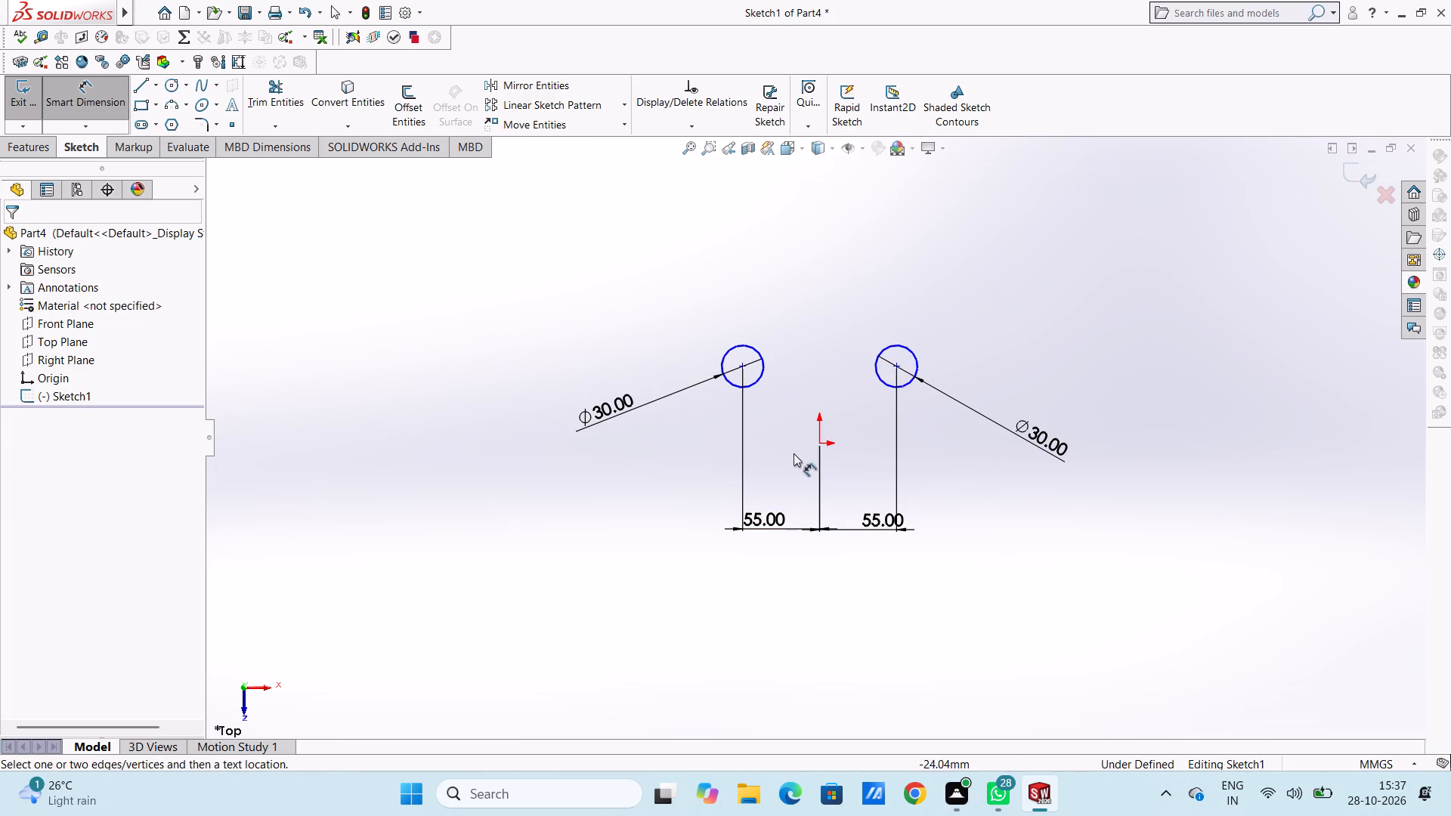
# Dimension the vertical distance between the origin and the left circle's centre, placing it outside the left circle.
pyautogui.click(817, 446)
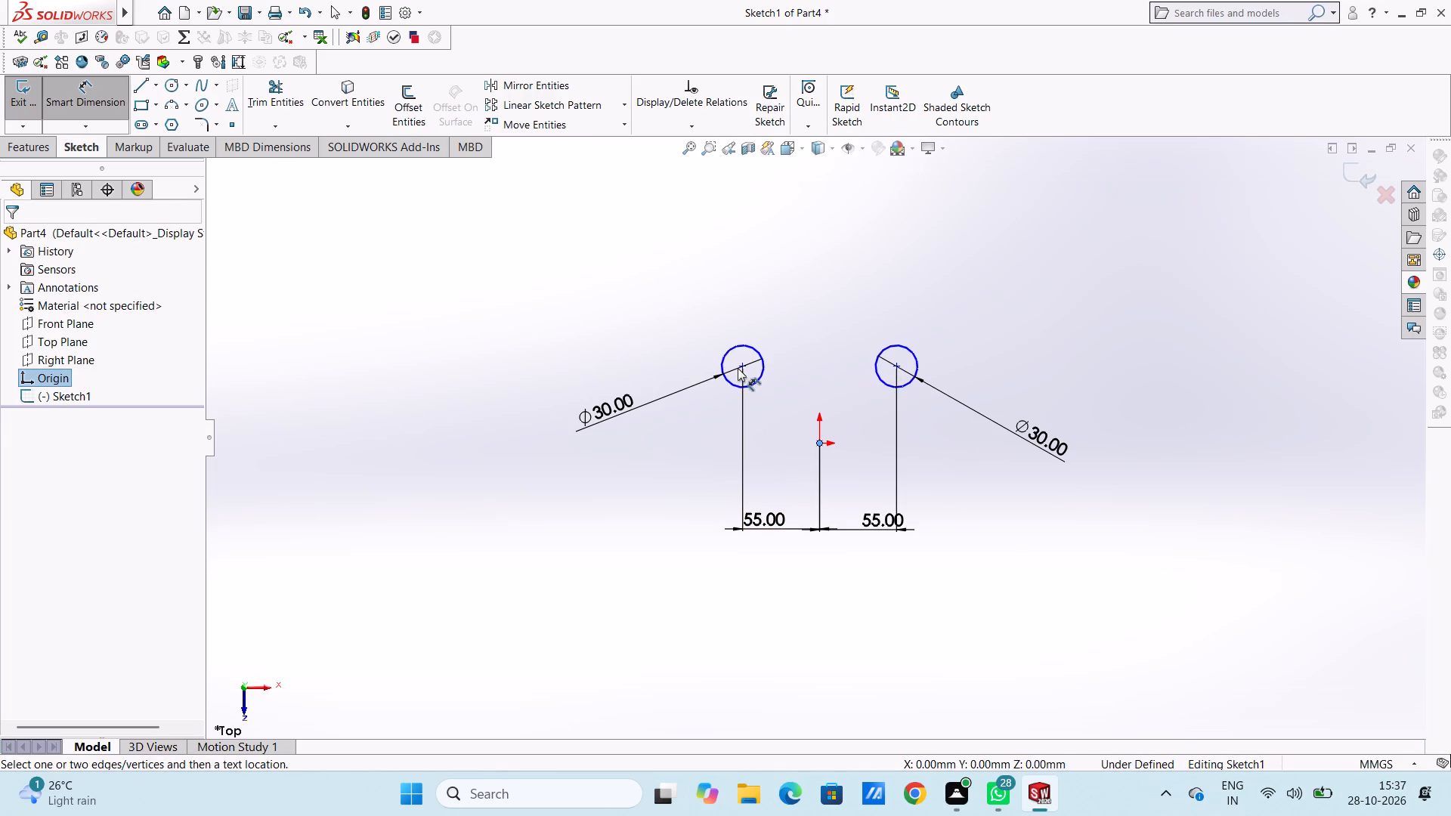
pyautogui.click(741, 368)
pyautogui.click(472, 376)
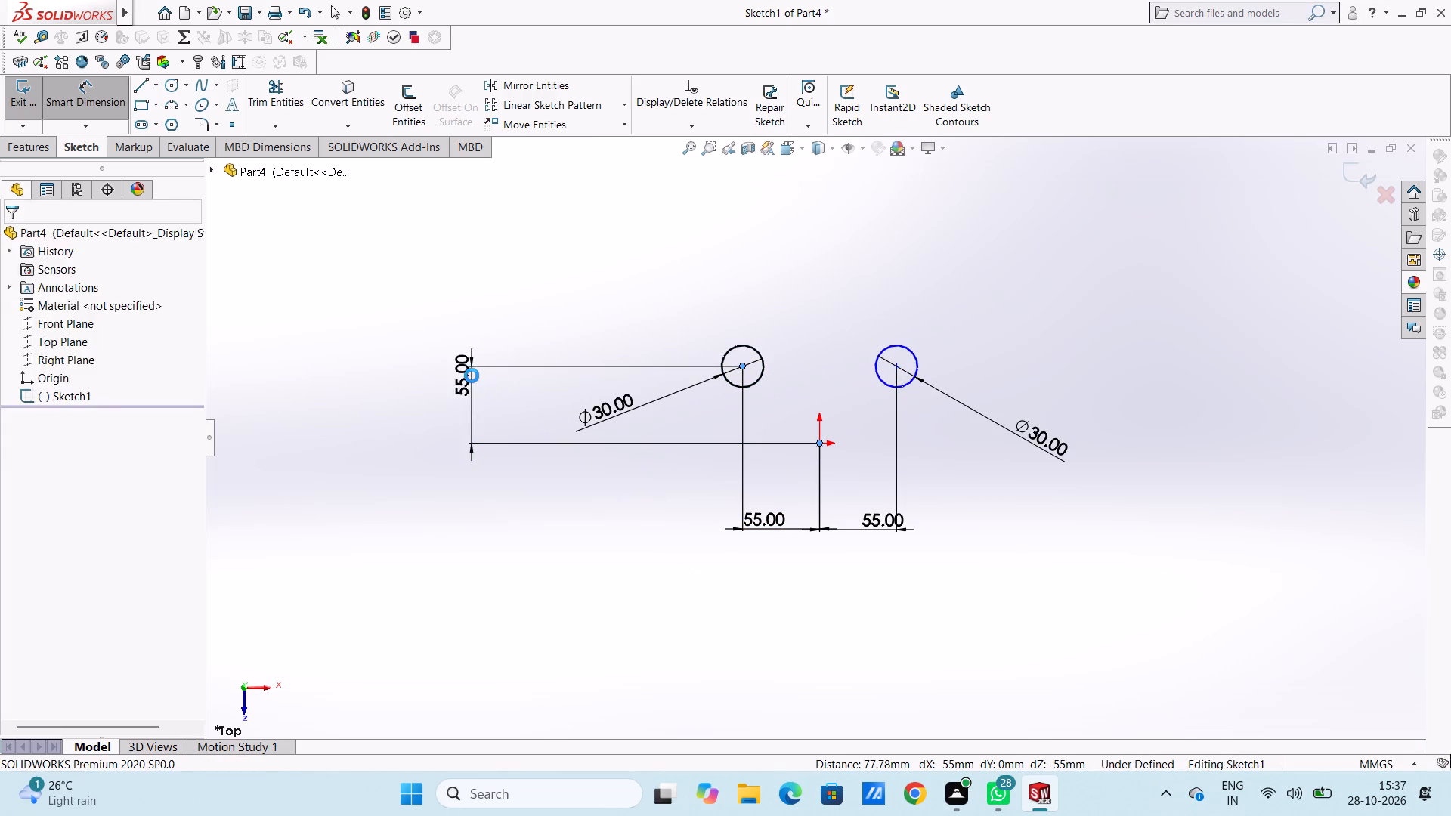
pyautogui.click(407, 347)
pyautogui.click(398, 333)
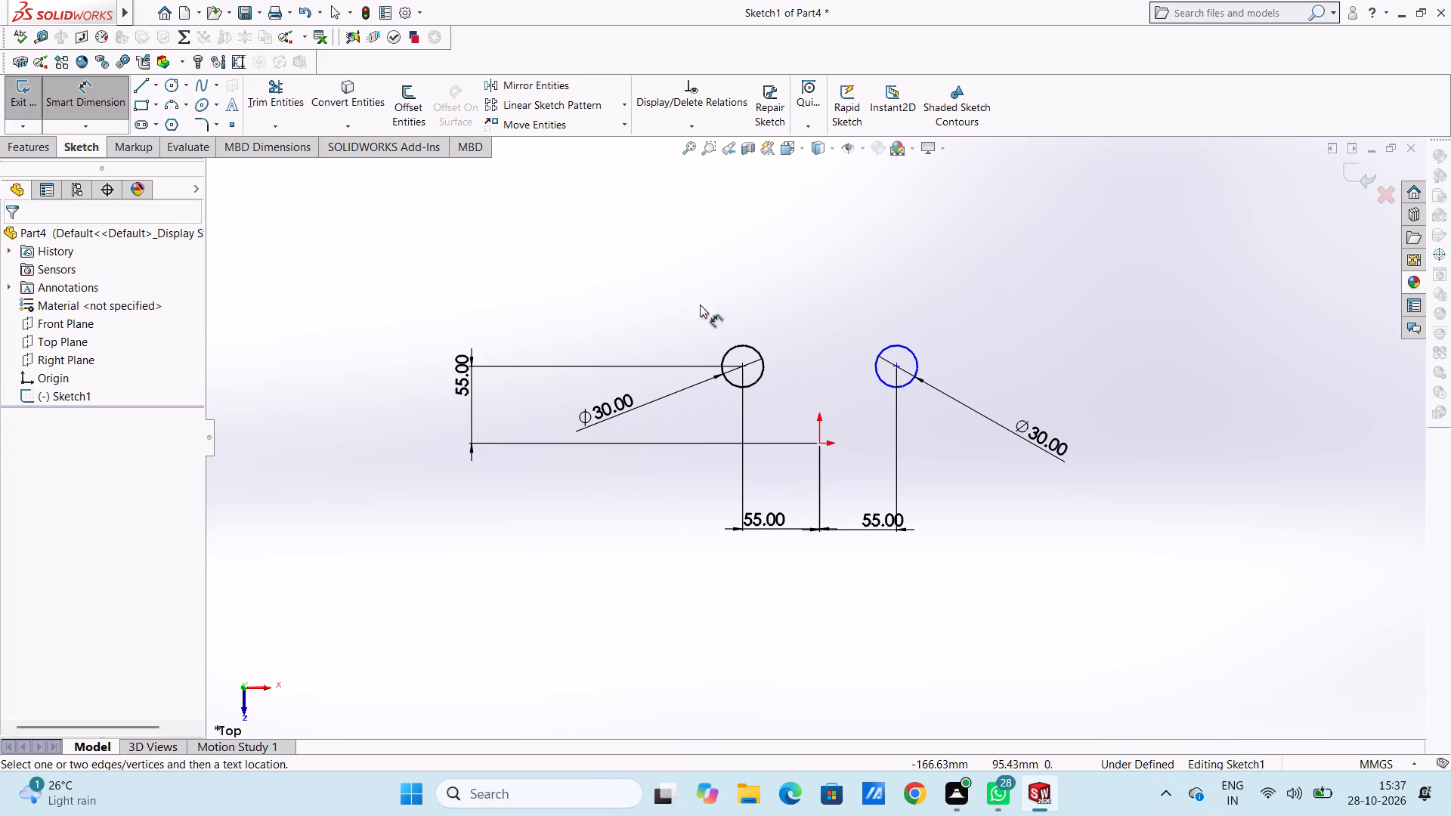
# Dimension the vertical distance between the origin and the right circle's centre, placing it outside the right circle.
pyautogui.click(815, 449)
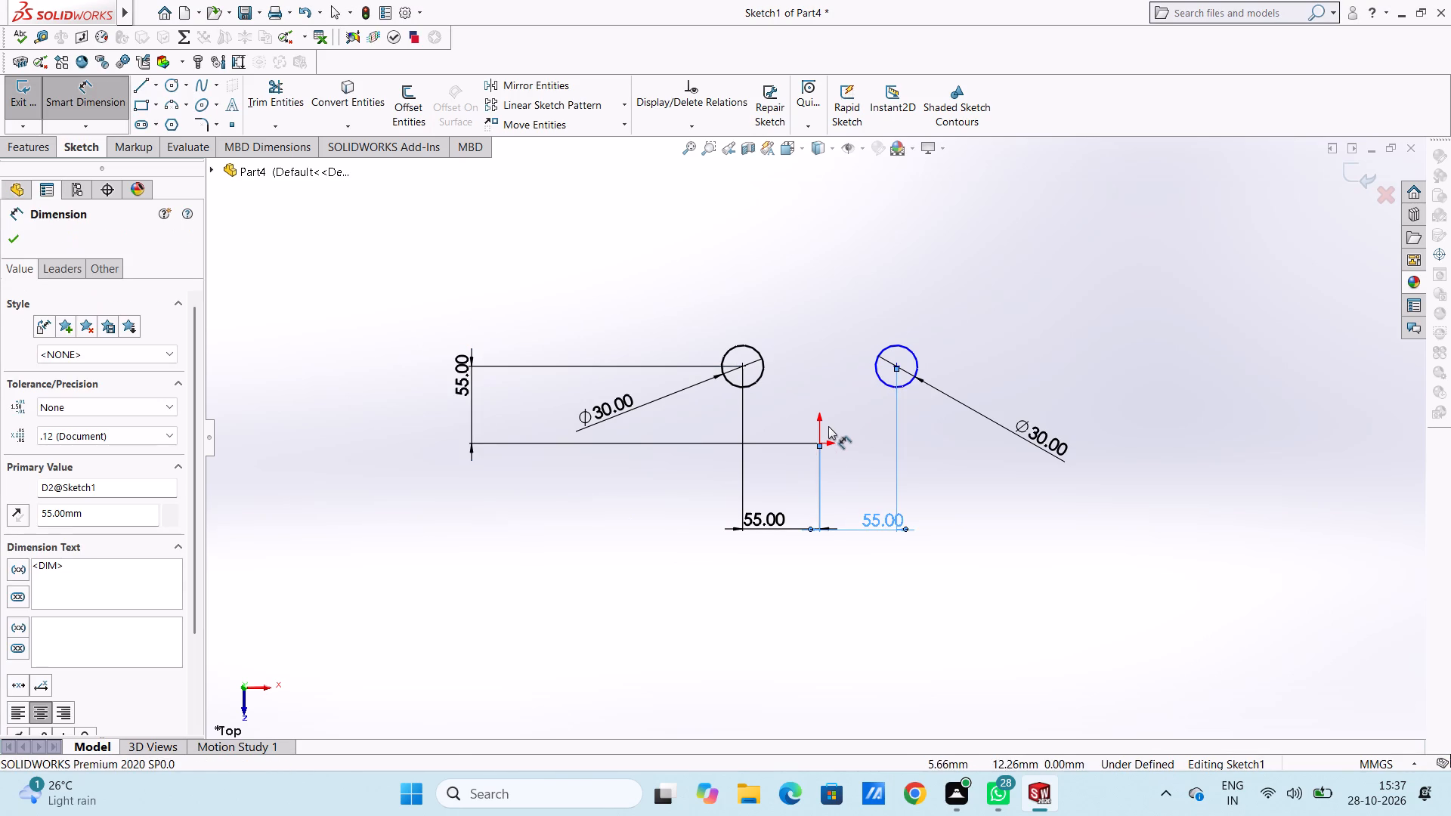
pyautogui.click(840, 416)
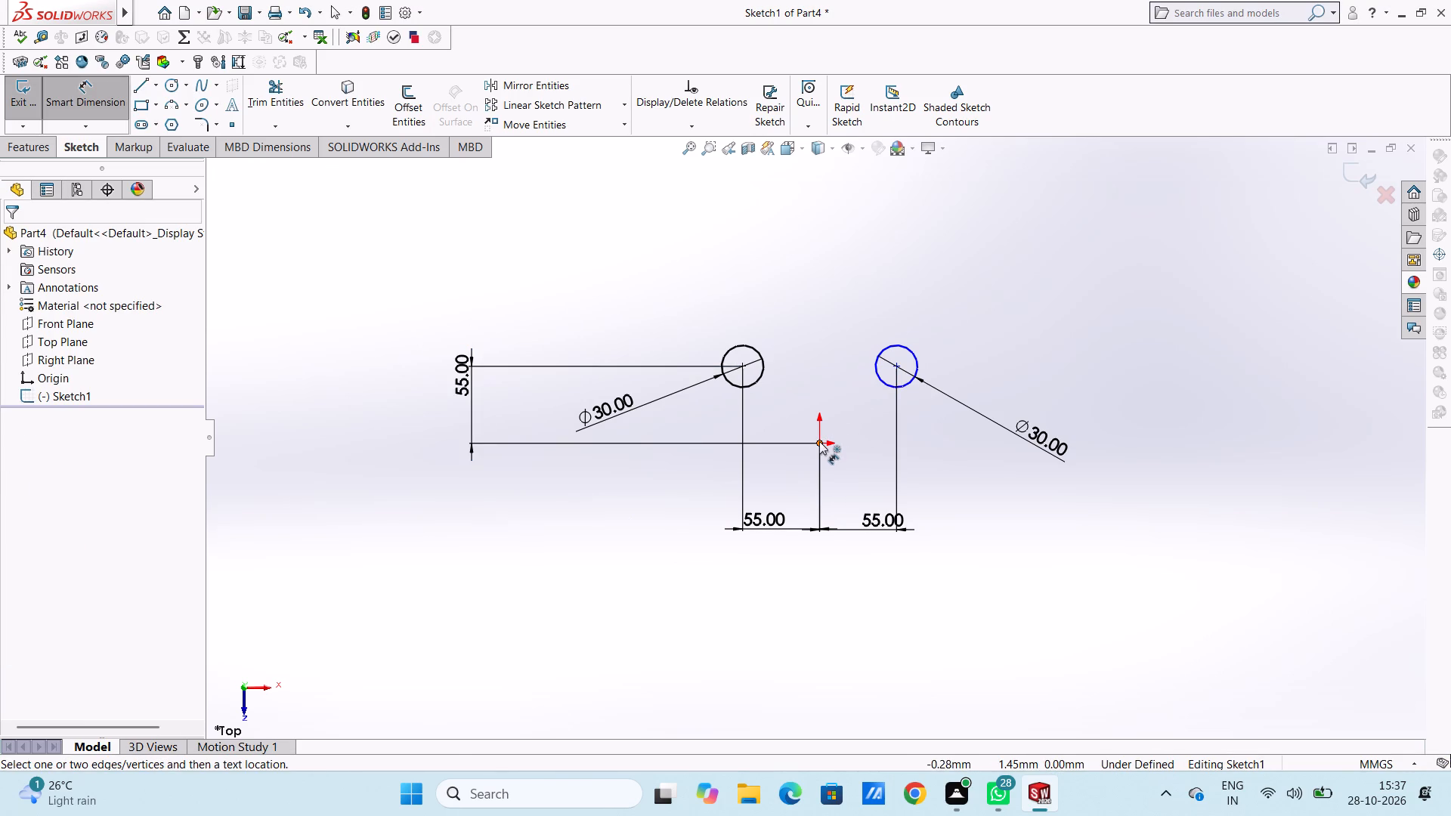
pyautogui.click(819, 441)
pyautogui.click(894, 364)
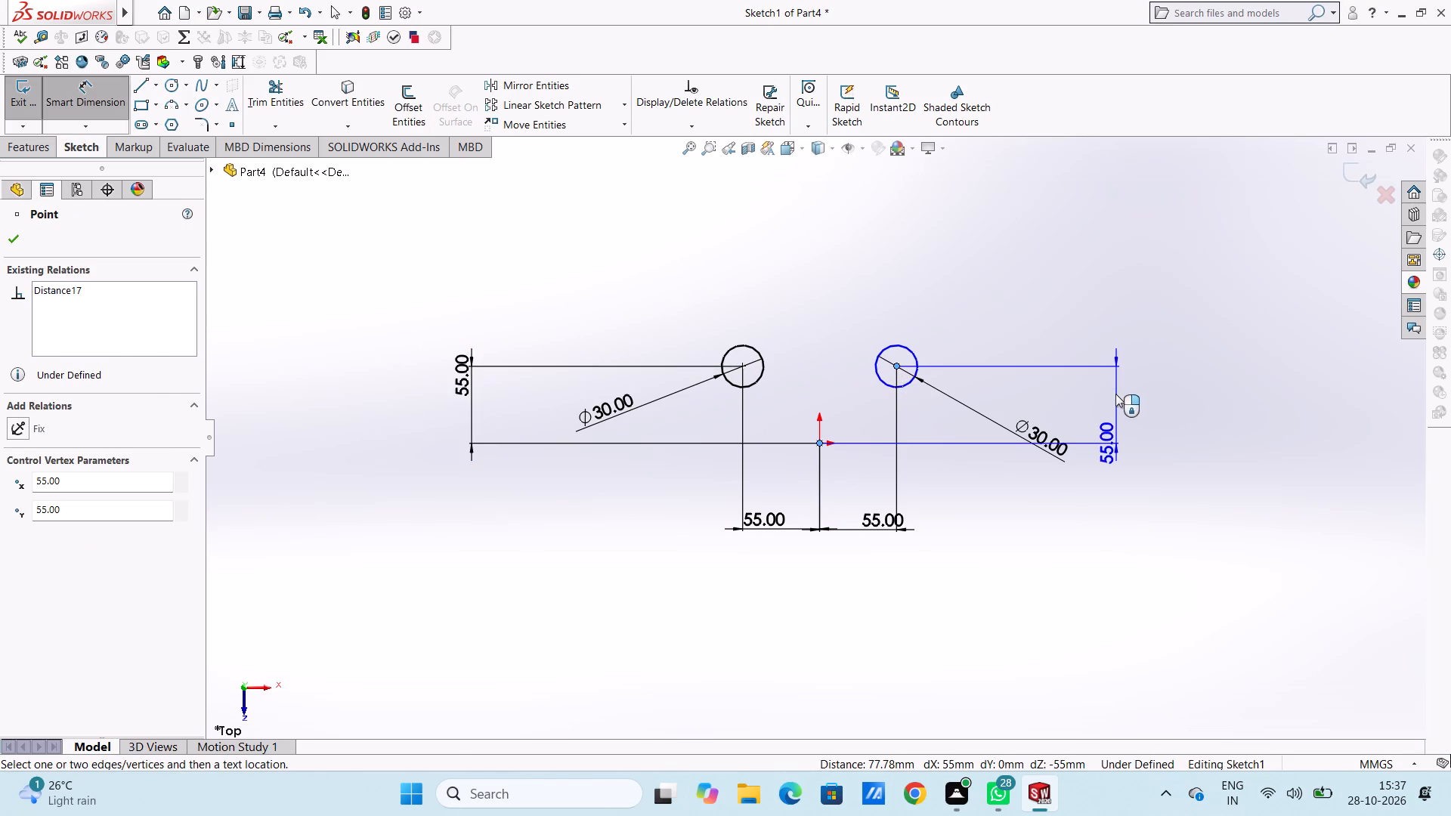
pyautogui.click(1115, 394)
pyautogui.click(1053, 369)
pyautogui.click(970, 341)
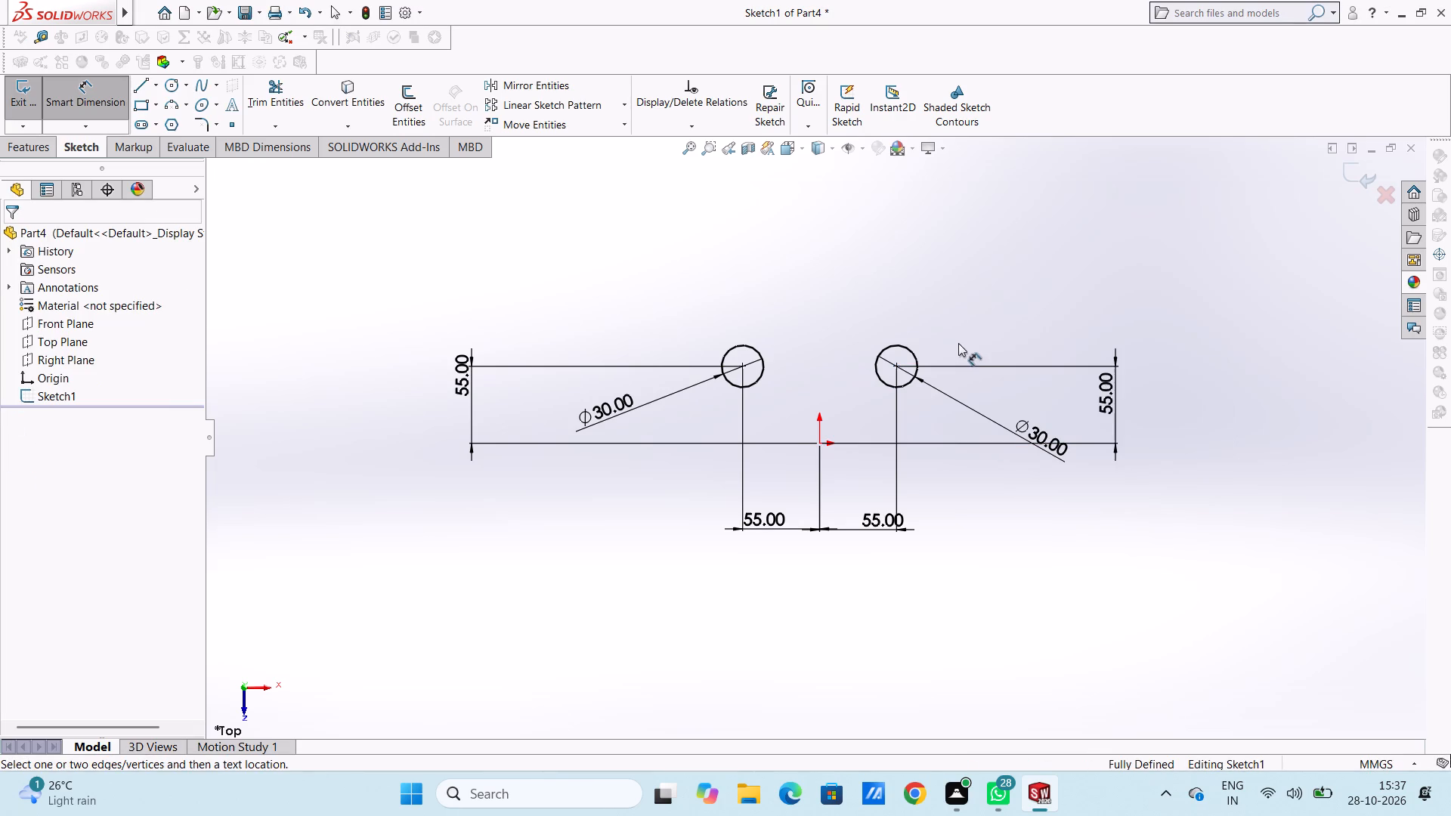
# Draw a horizontal line connecting the topmost points of the two 30 mm circles.
pyautogui.scroll(-4, 809, 429)
pyautogui.scroll(4, 809, 428)
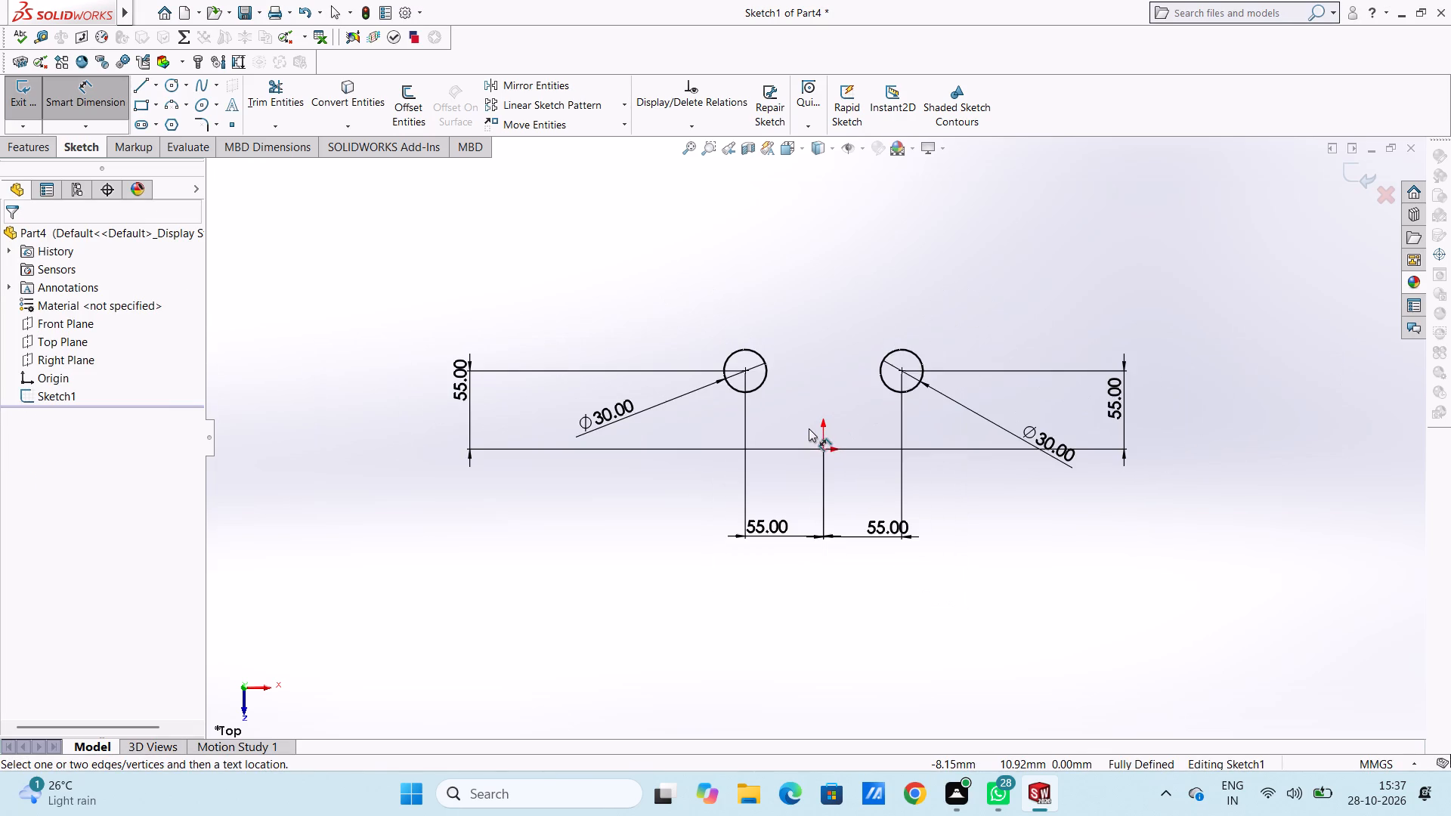
pyautogui.scroll(-2, 849, 488)
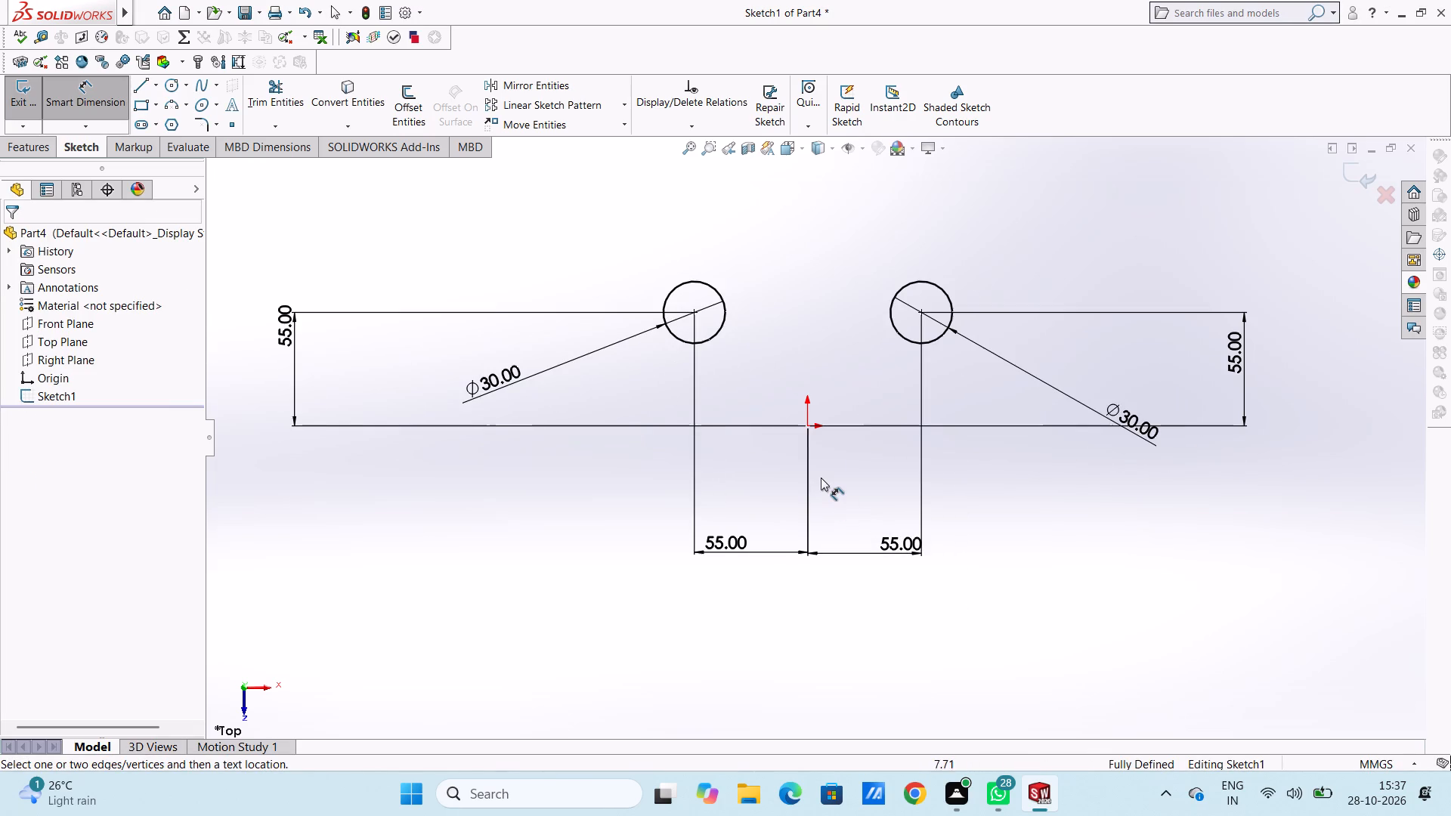
pyautogui.scroll(3, 820, 474)
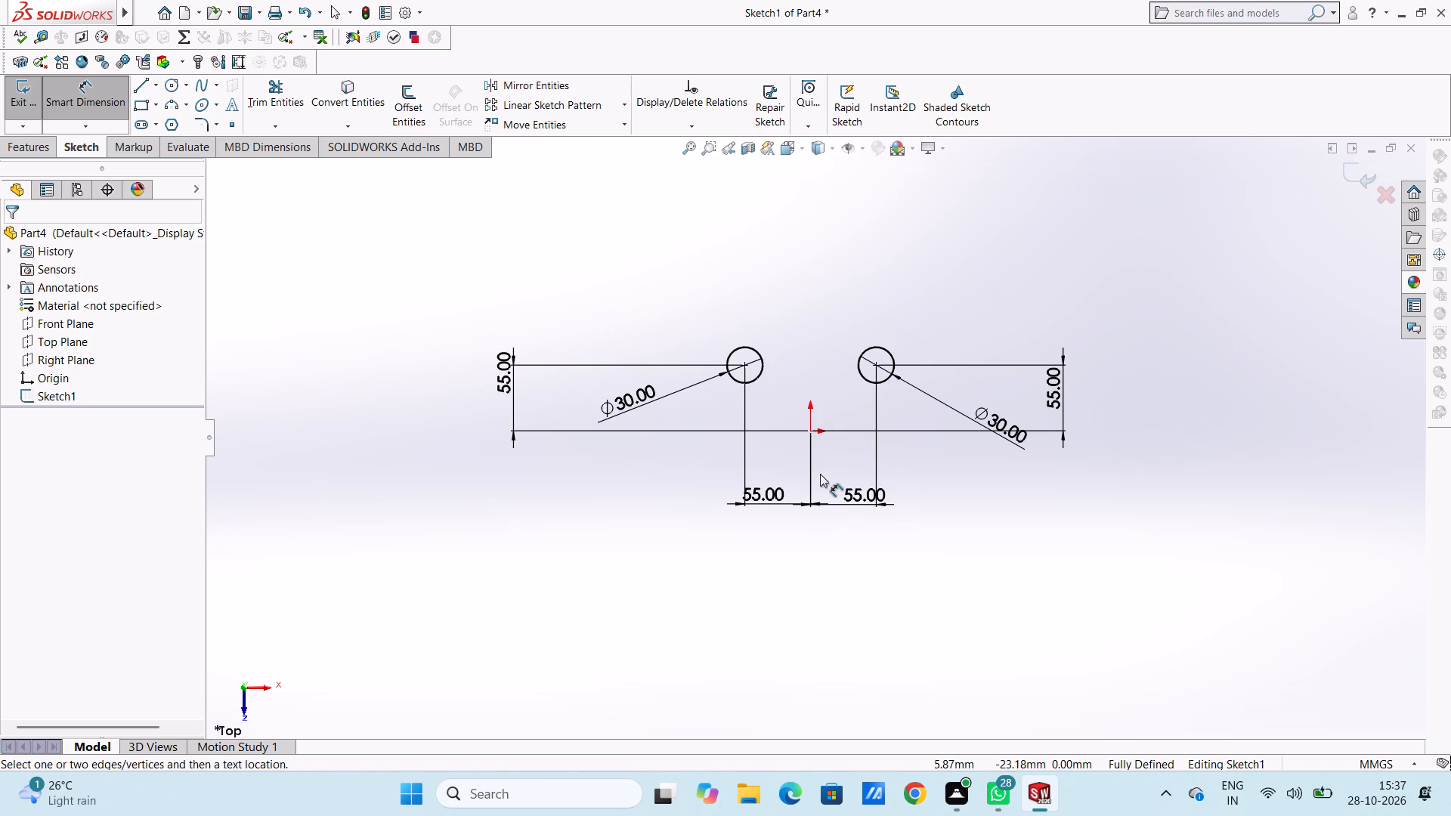
pyautogui.click(146, 94)
pyautogui.scroll(-5, 809, 379)
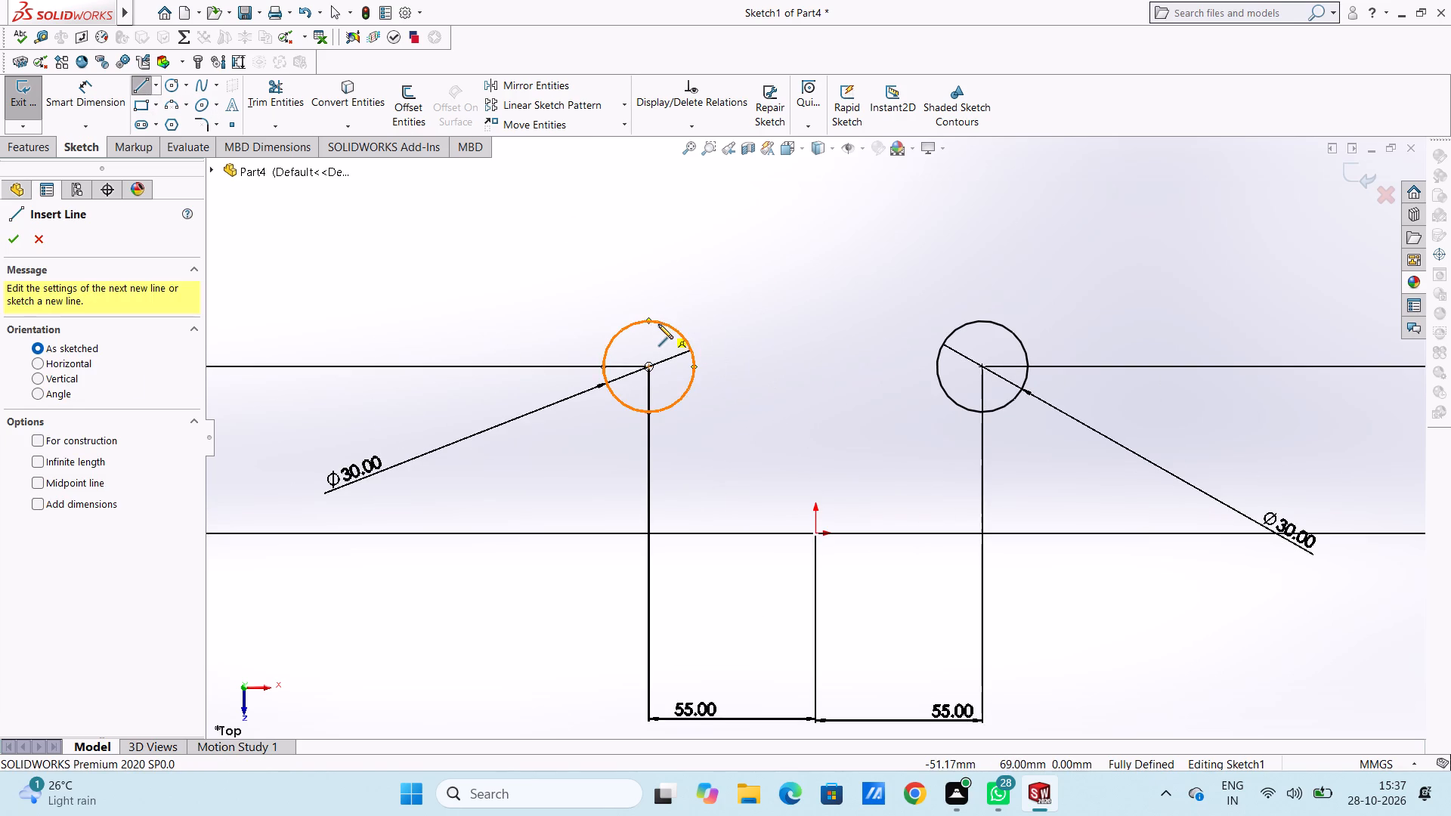
pyautogui.click(648, 323)
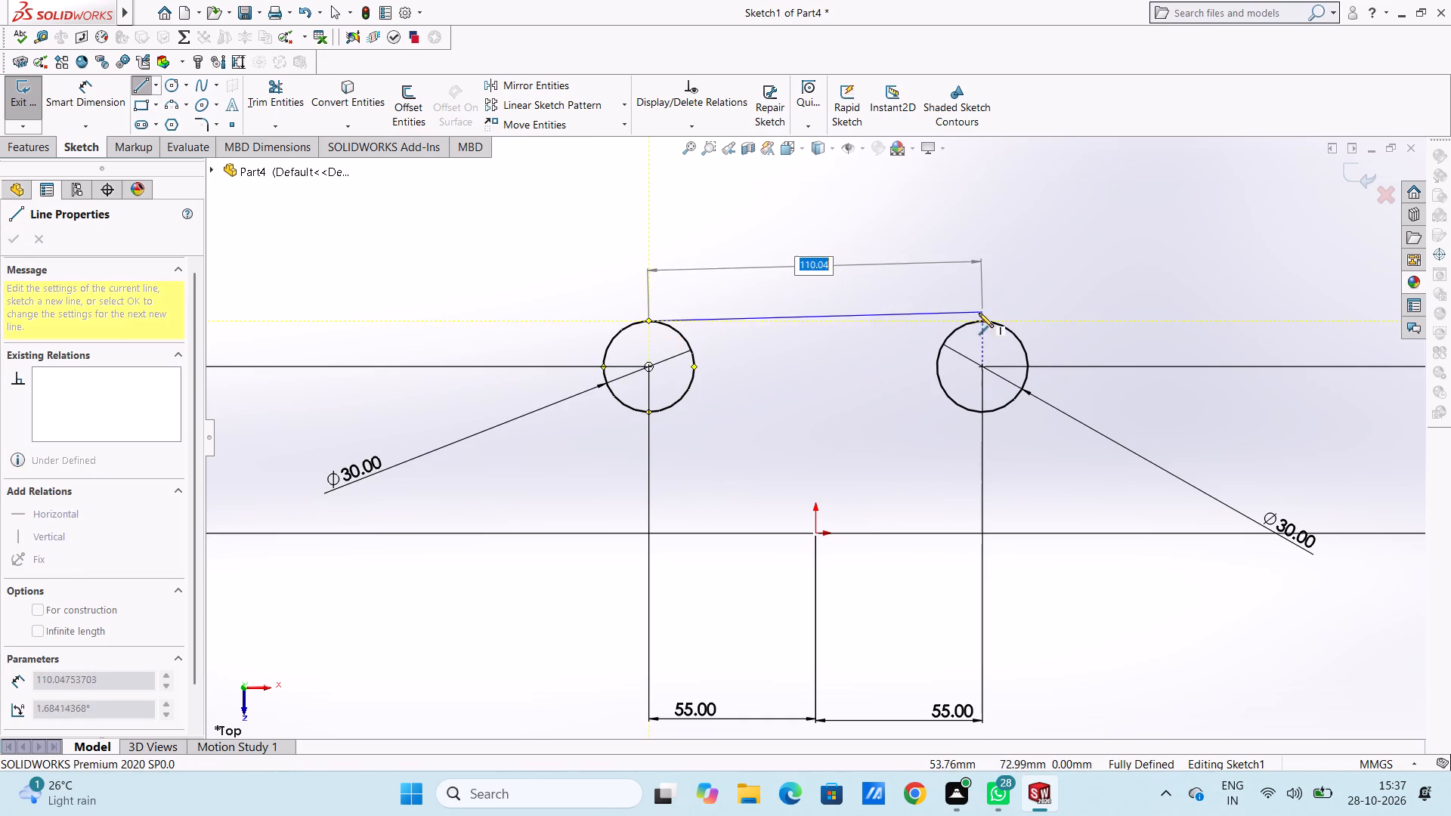
pyautogui.click(985, 322)
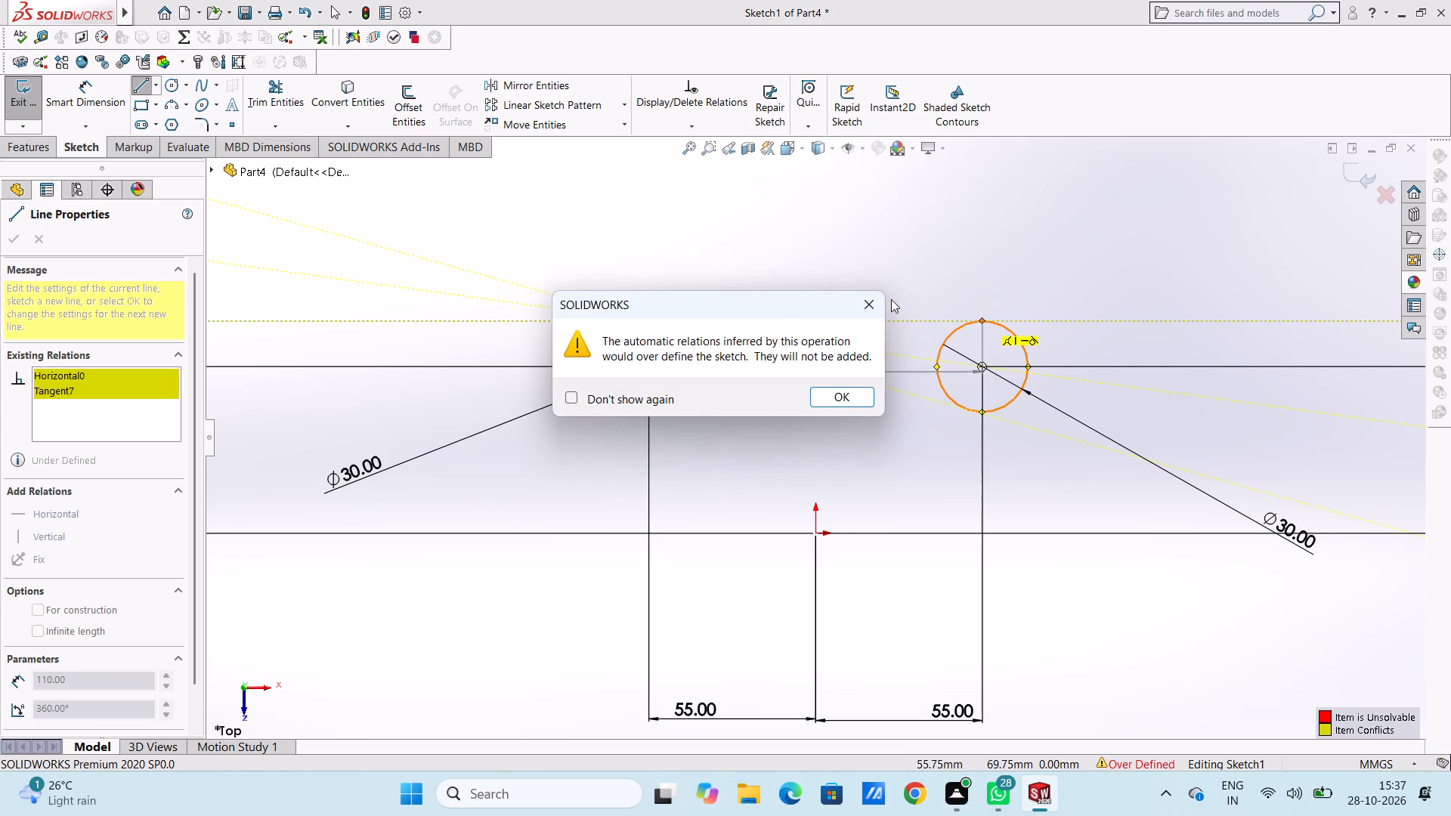
pyautogui.click(888, 299)
pyautogui.click(874, 304)
pyautogui.rightClick(1140, 216)
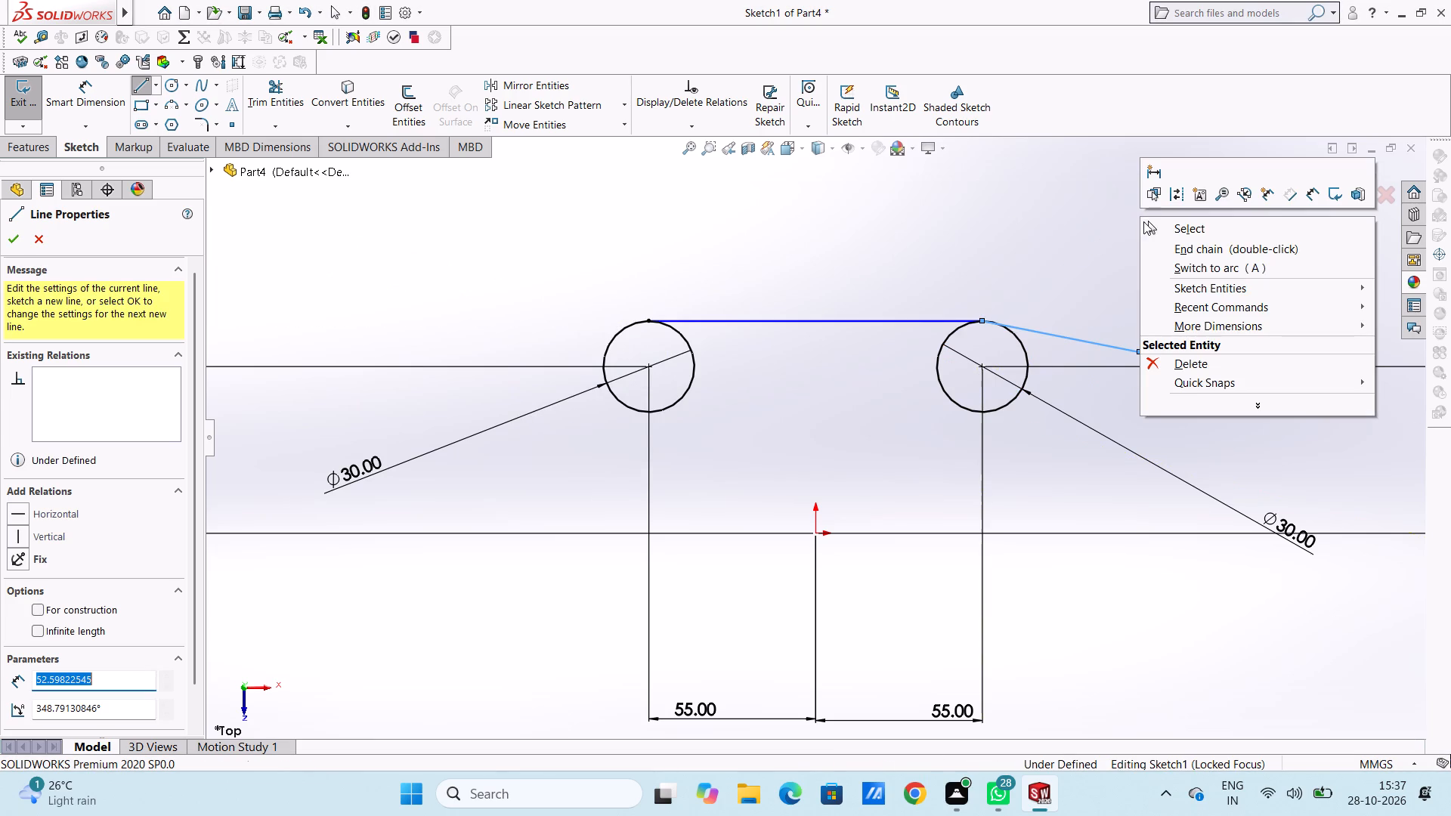
pyautogui.click(1171, 230)
pyautogui.click(1034, 251)
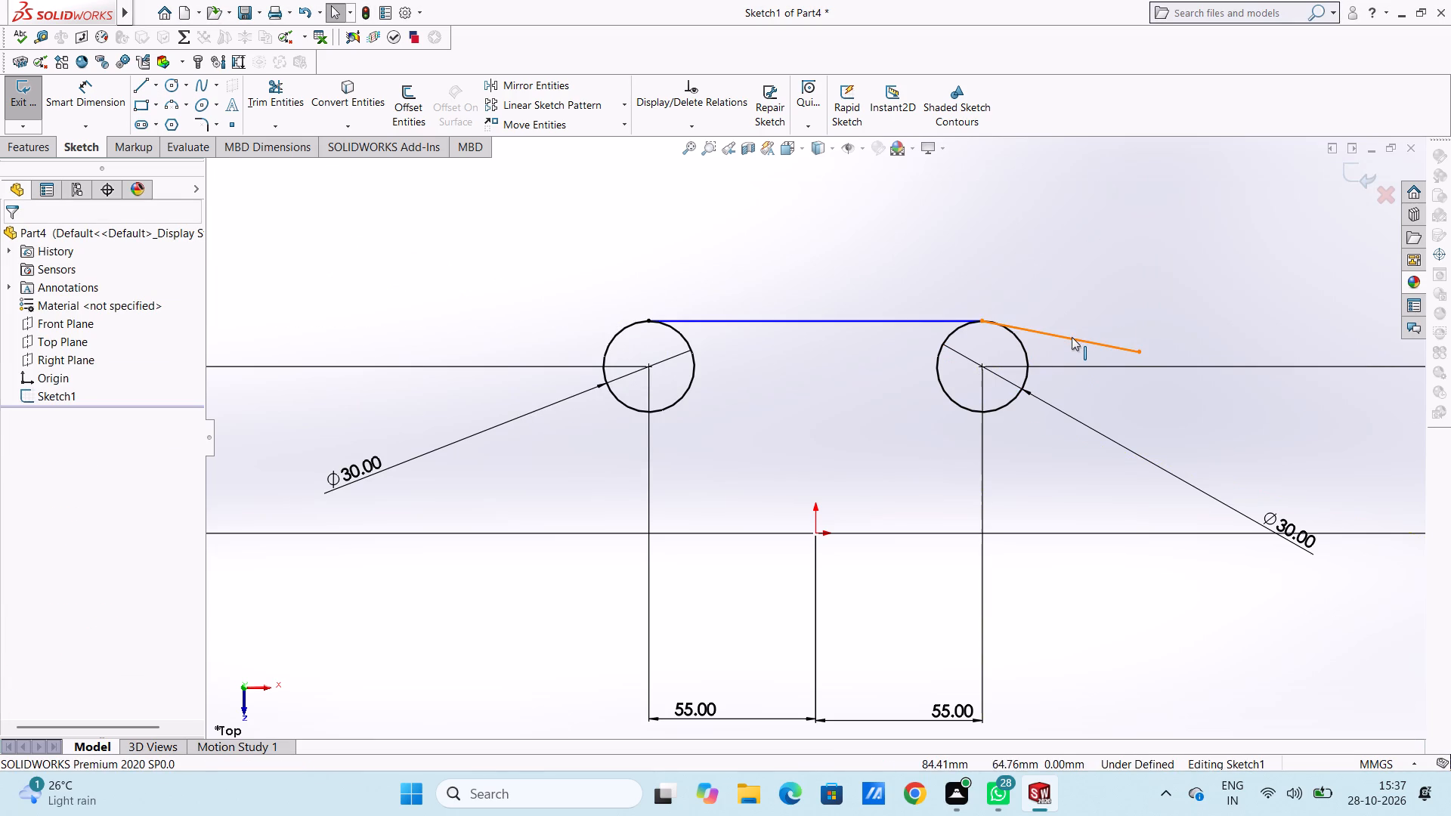
# Delete the stray angled line segment extending outward from the top of the right circle.
pyautogui.click(1072, 337)
pyautogui.rightClick(1023, 194)
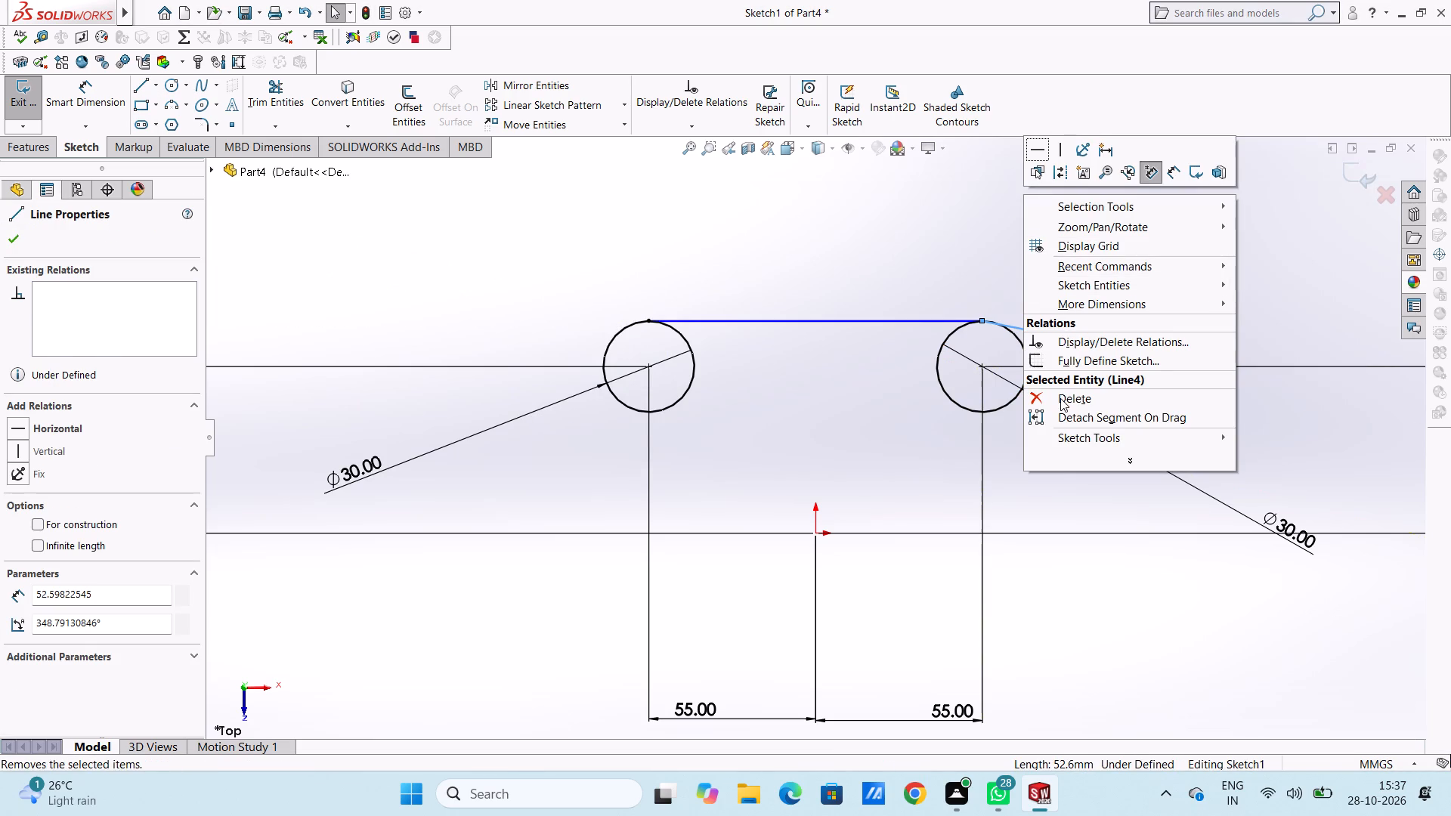
pyautogui.click(1060, 398)
pyautogui.click(1023, 231)
# Add a tangent relation between the connecting line and the left circle.
pyautogui.click(853, 321)
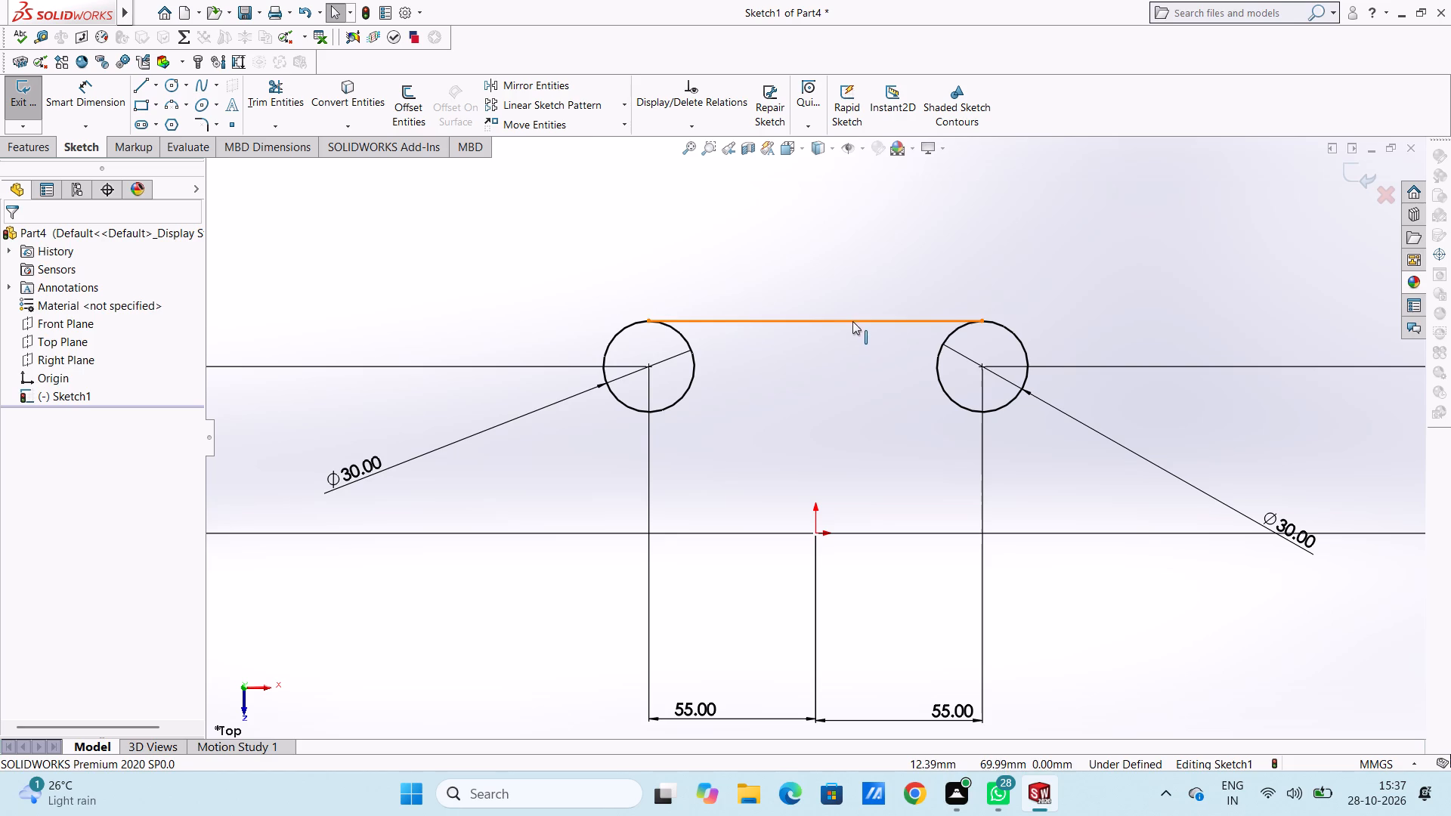
pyautogui.keyDown('ctrl'); pyautogui.click(681, 337); pyautogui.keyUp('ctrl')
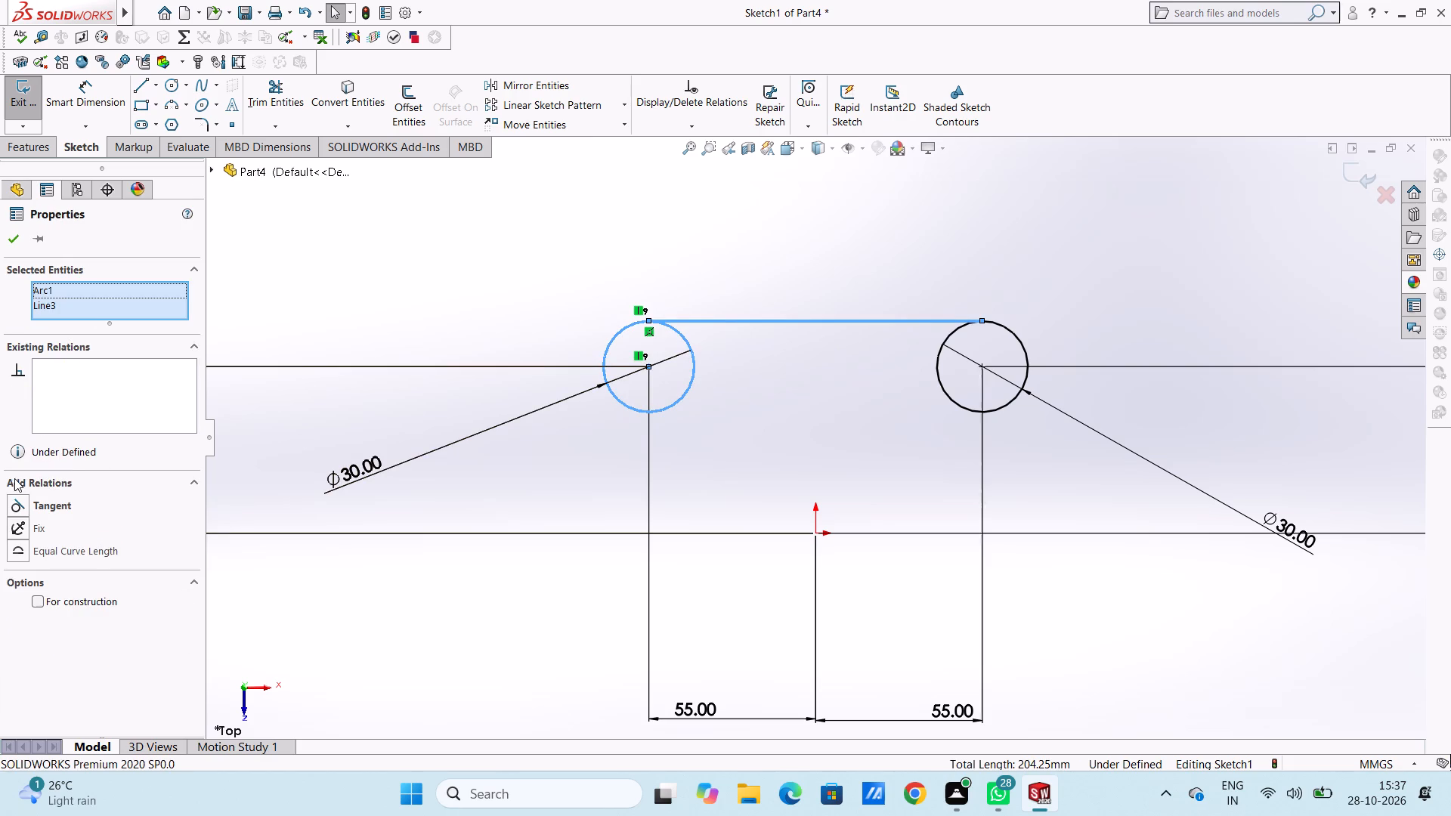
pyautogui.click(21, 508)
pyautogui.click(677, 223)
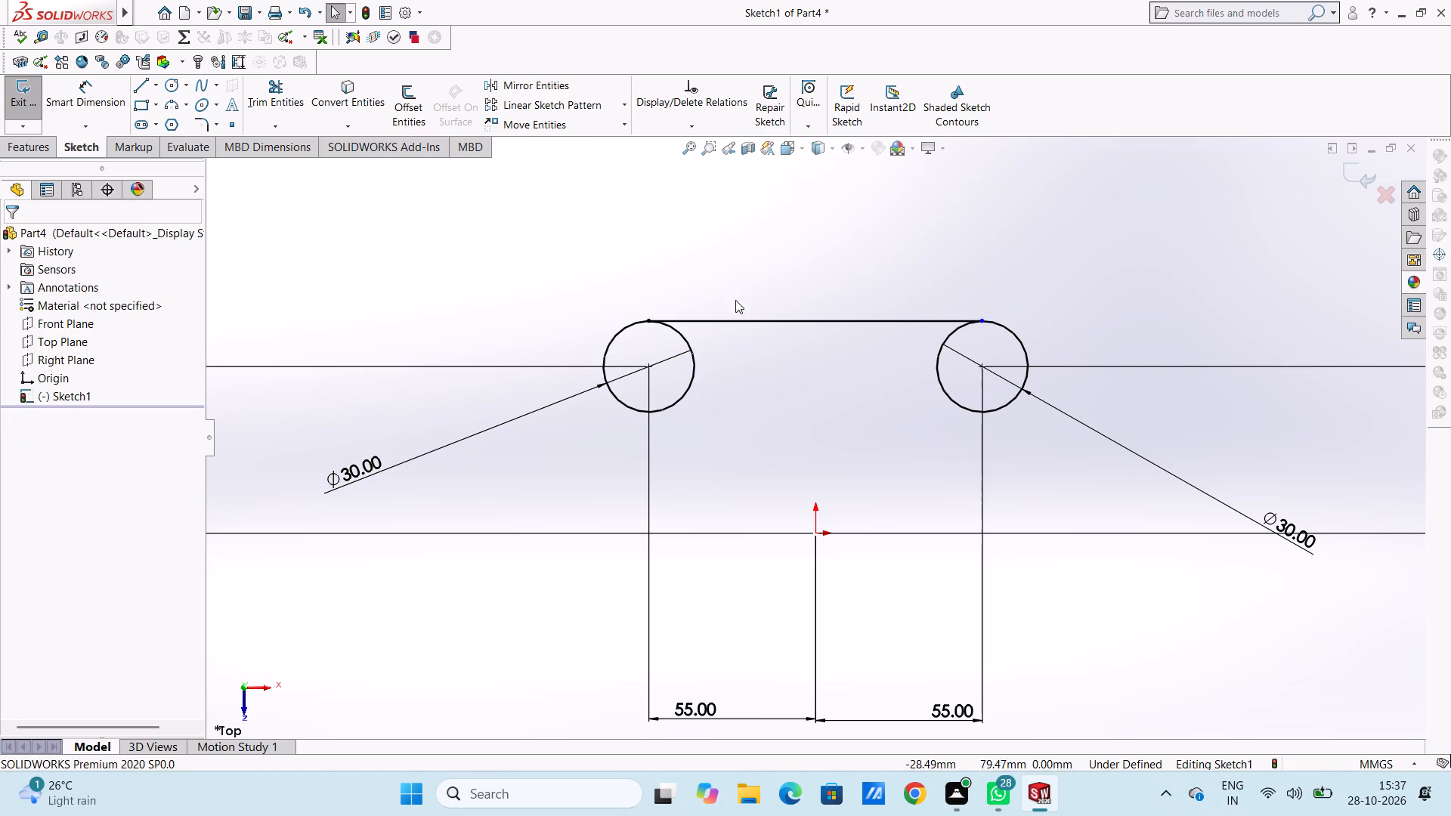
# Add a tangent relation between the connecting line and the right circle.
pyautogui.scroll(4, 893, 345)
pyautogui.scroll(-5, 895, 493)
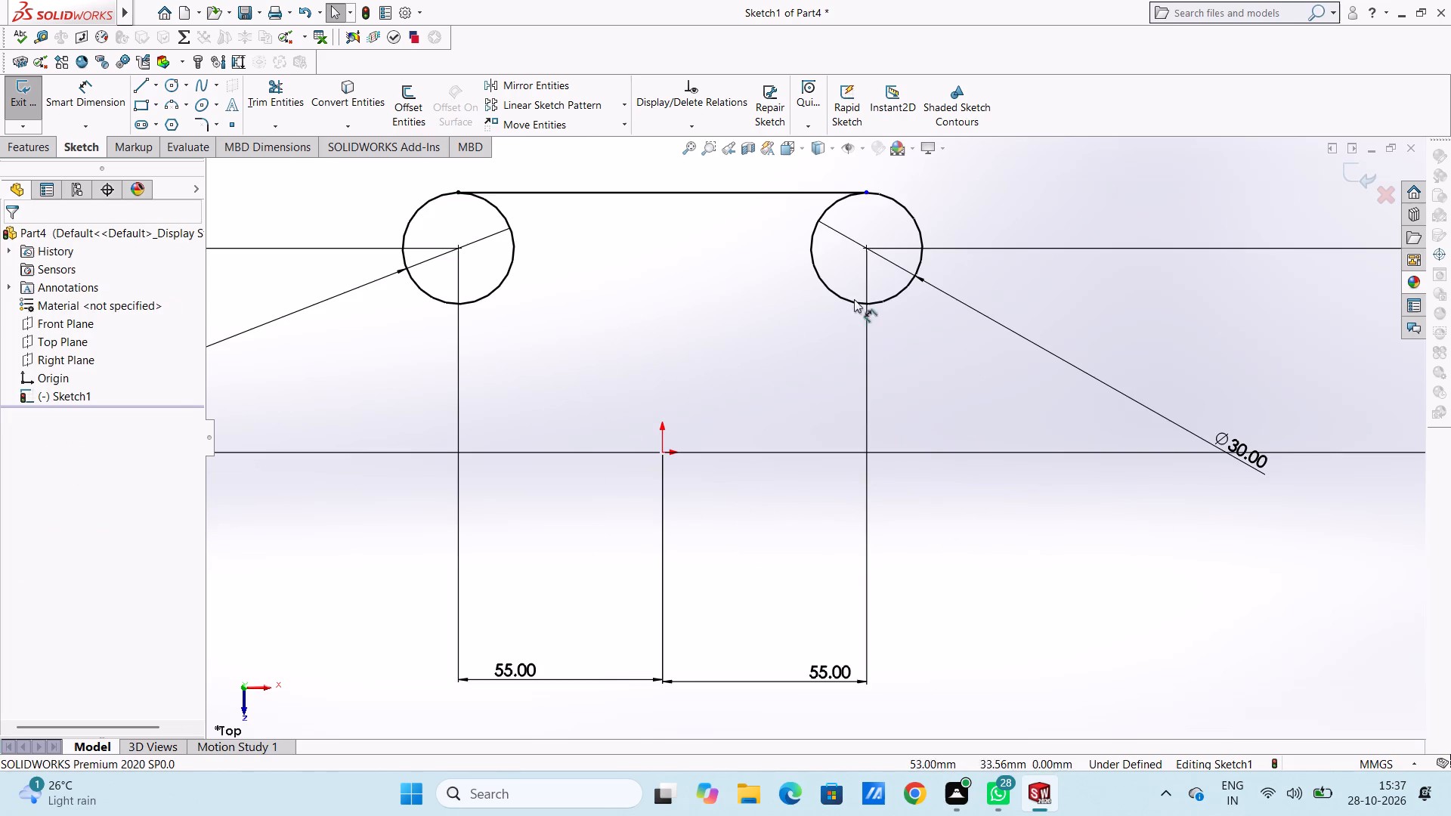
pyautogui.click(839, 194)
pyautogui.keyDown('ctrl'); pyautogui.click(839, 202); pyautogui.keyUp('ctrl')
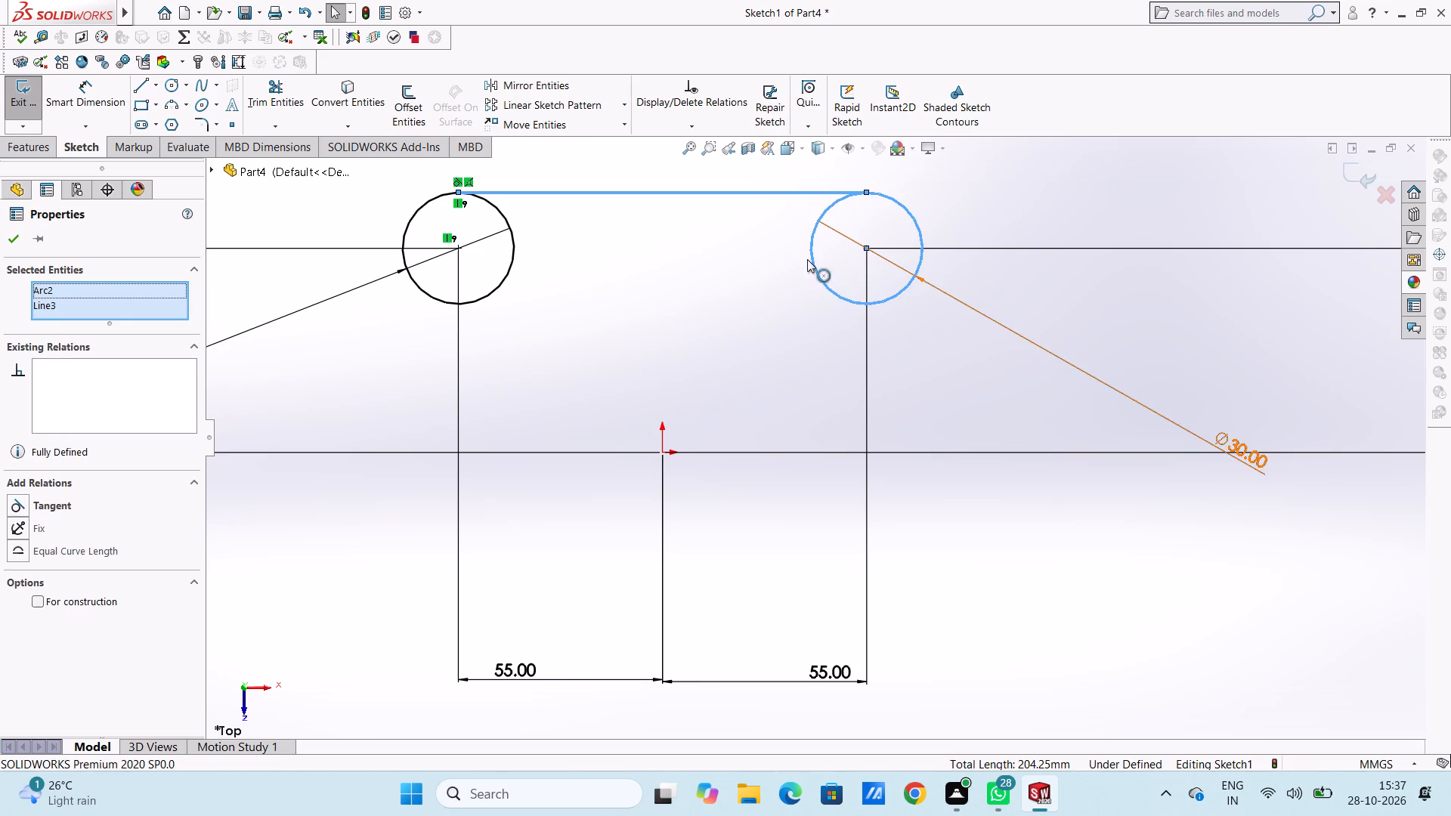
pyautogui.click(14, 501)
pyautogui.click(292, 419)
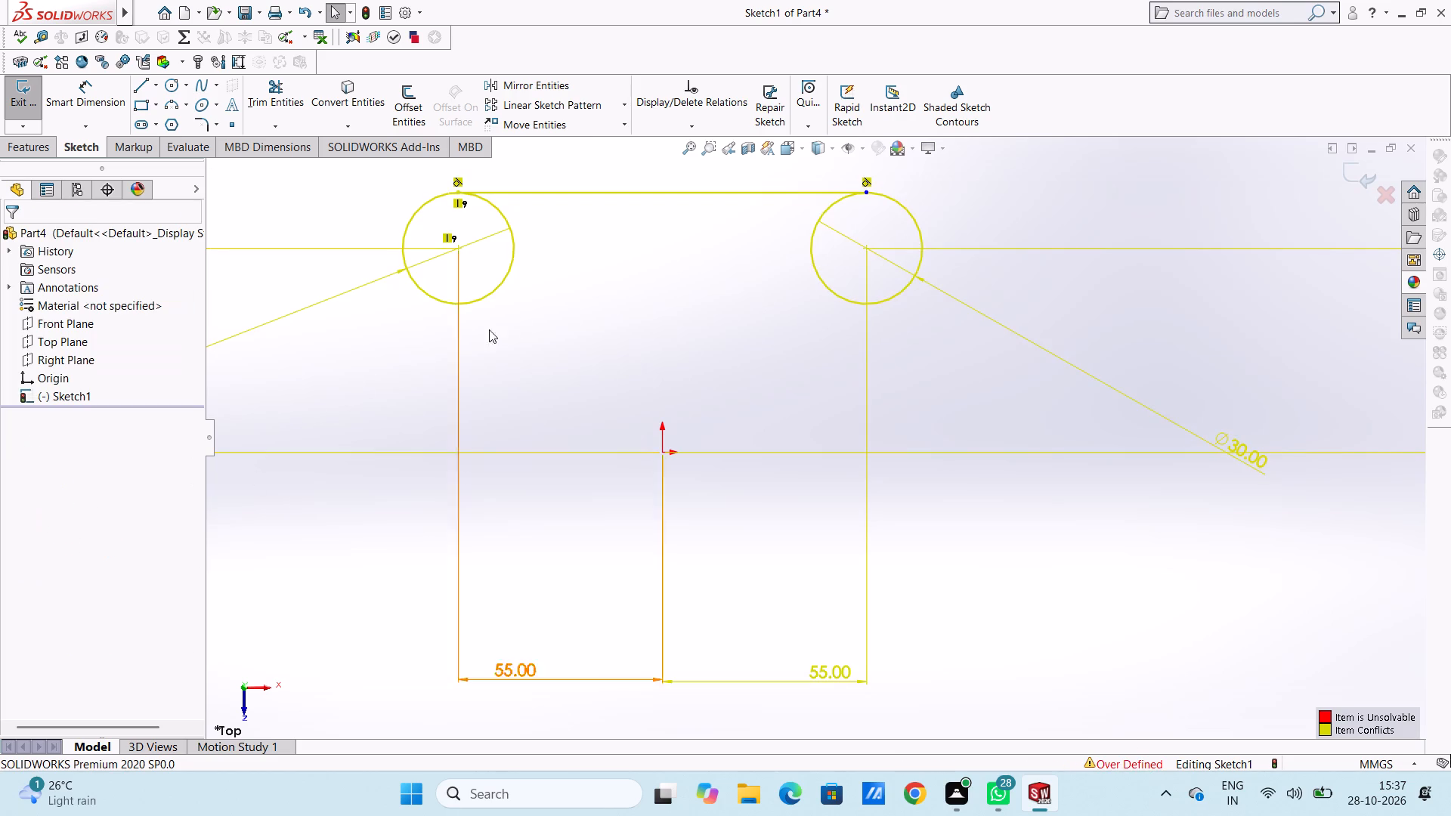
# Delete the vertical dimension between the origin and the left circle's centre.
pyautogui.scroll(5, 525, 316)
pyautogui.click(373, 374)
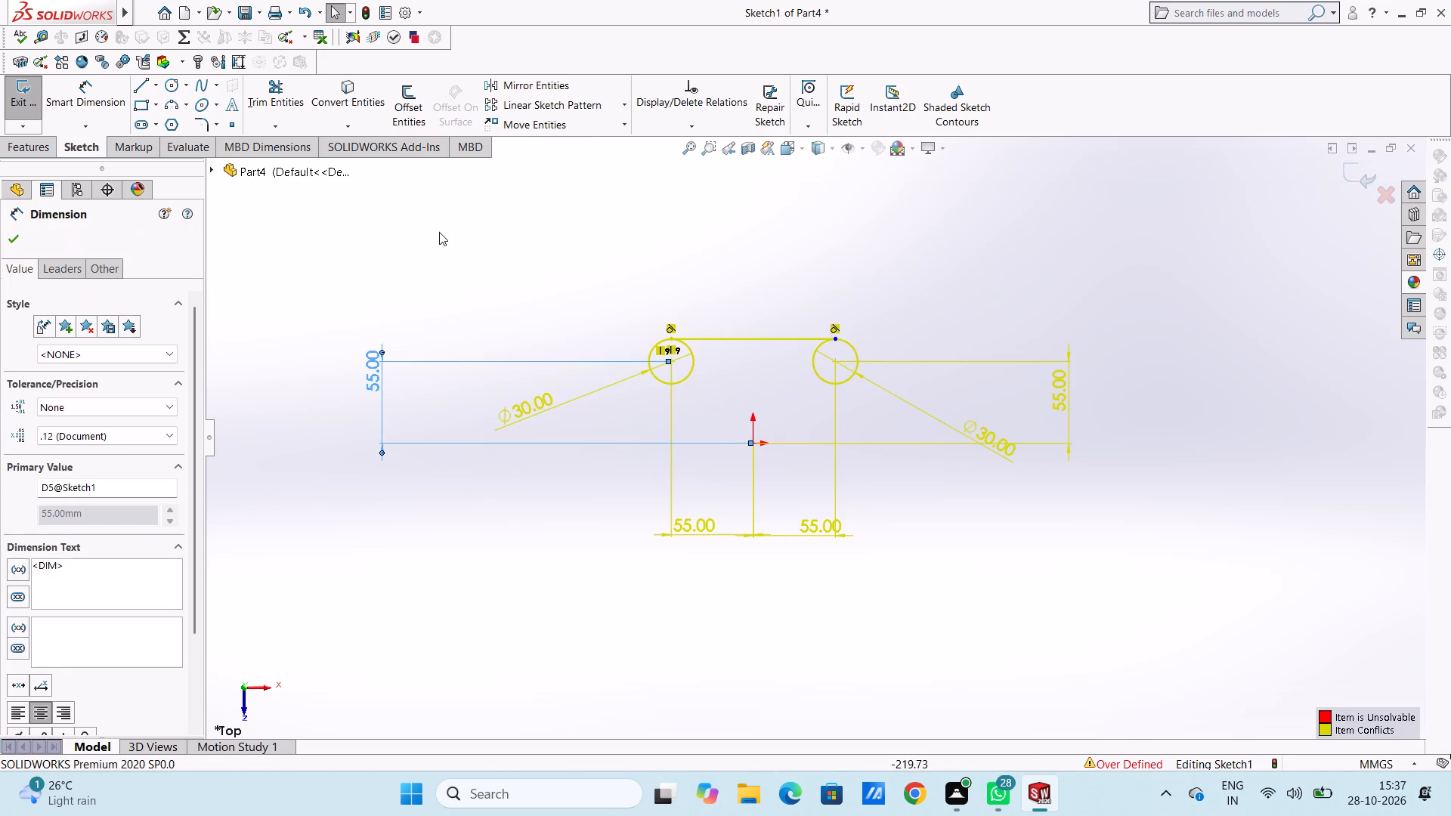
pyautogui.rightClick(440, 232)
pyautogui.click(510, 441)
pyautogui.click(542, 318)
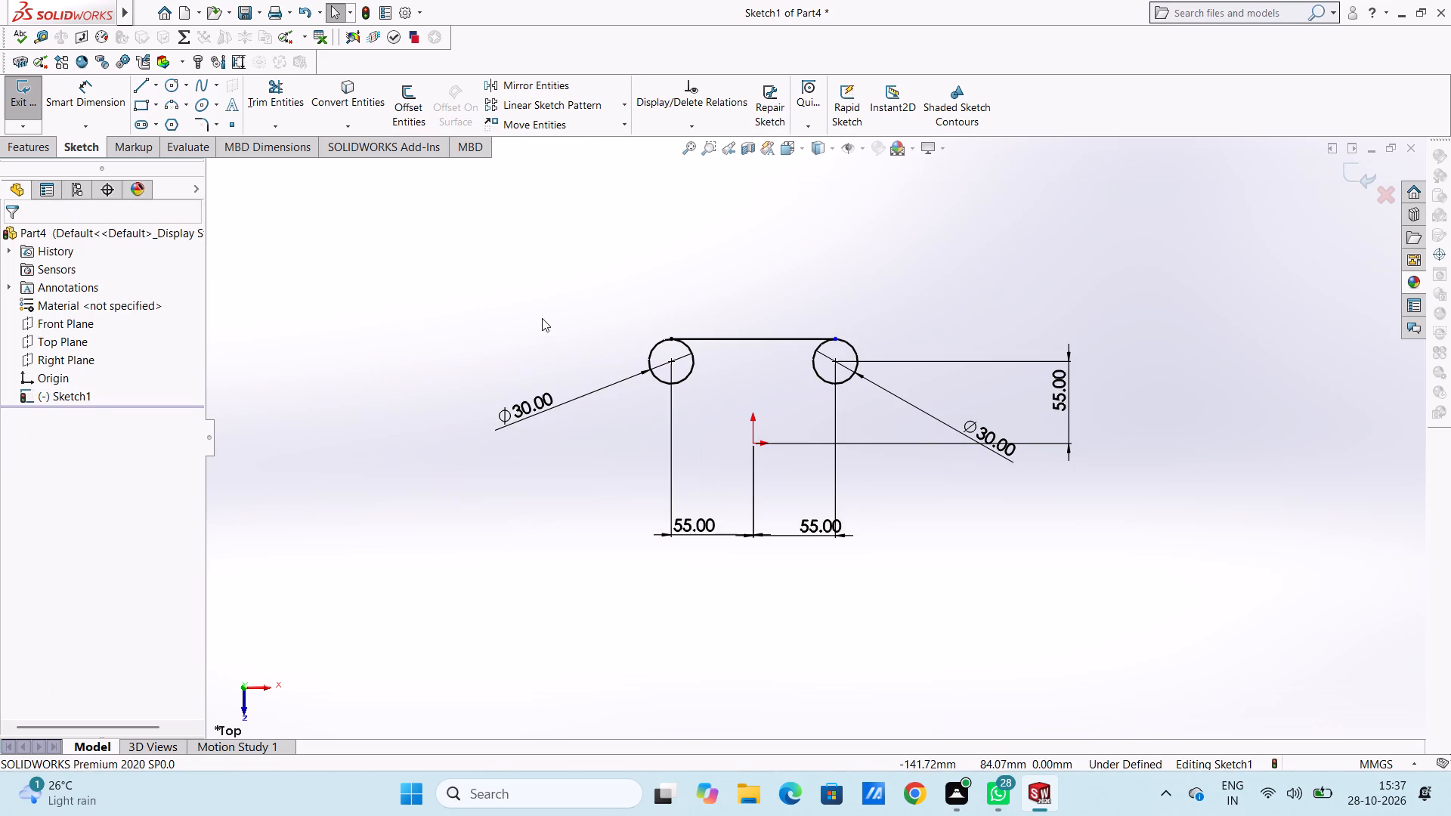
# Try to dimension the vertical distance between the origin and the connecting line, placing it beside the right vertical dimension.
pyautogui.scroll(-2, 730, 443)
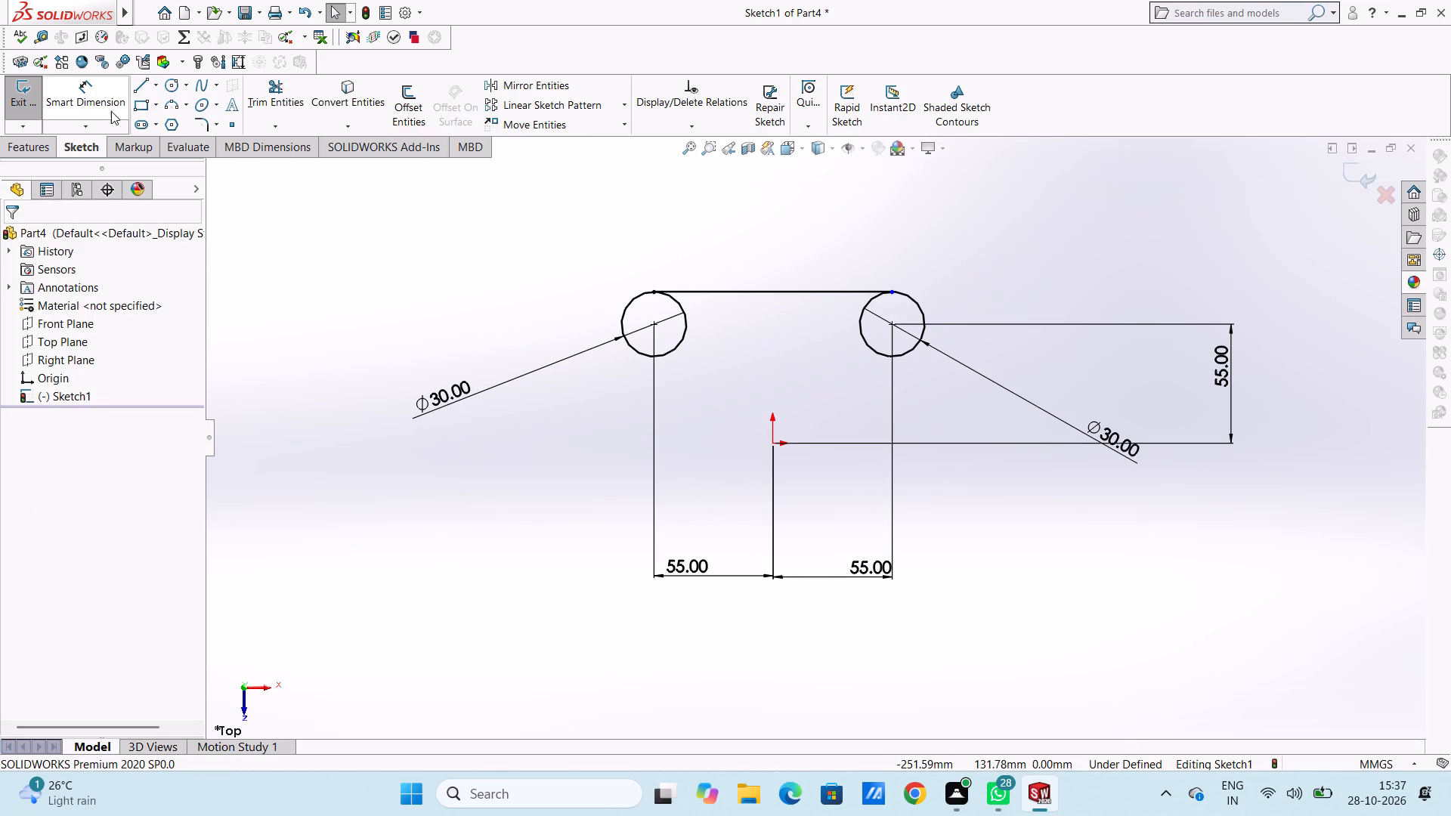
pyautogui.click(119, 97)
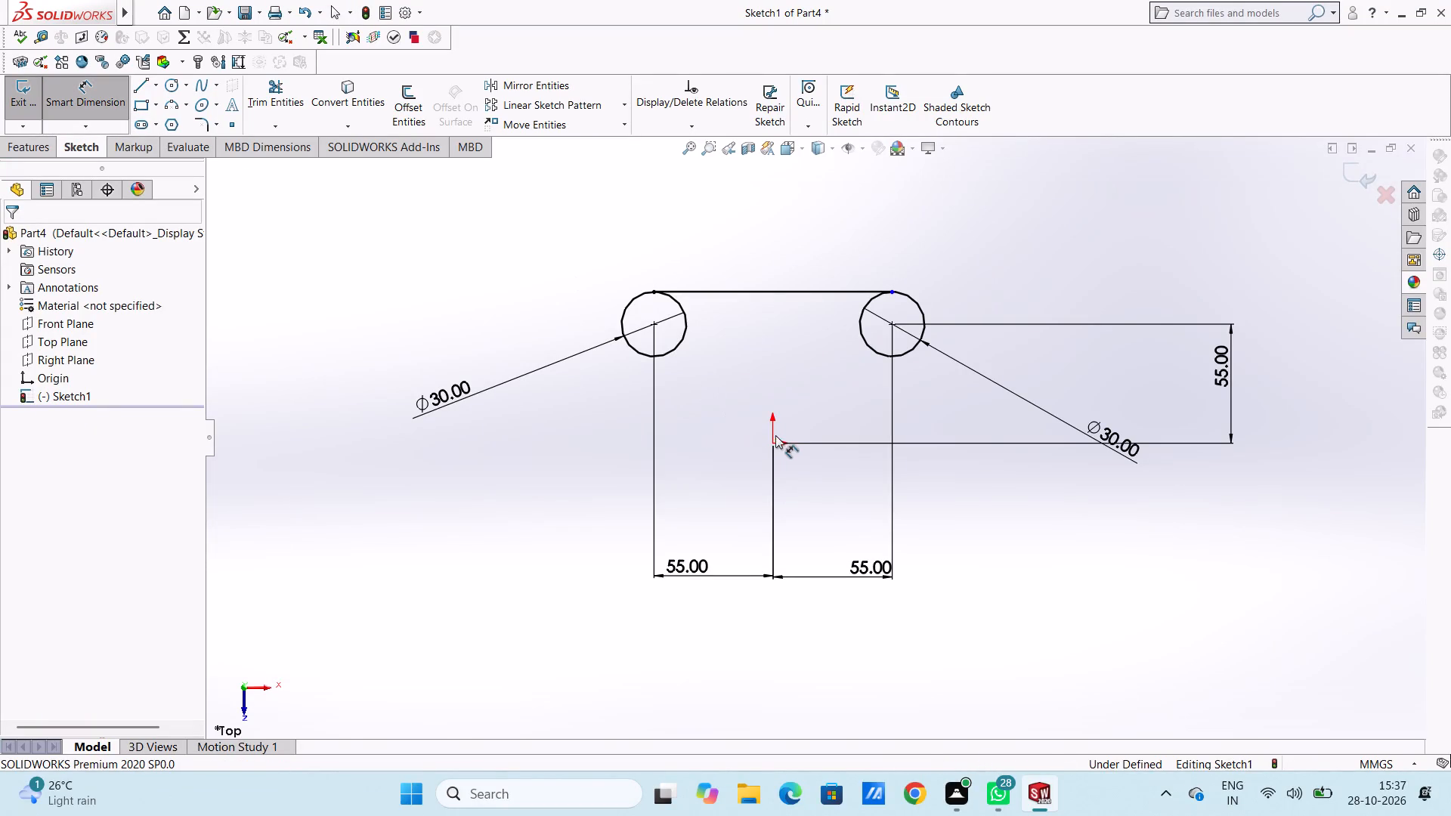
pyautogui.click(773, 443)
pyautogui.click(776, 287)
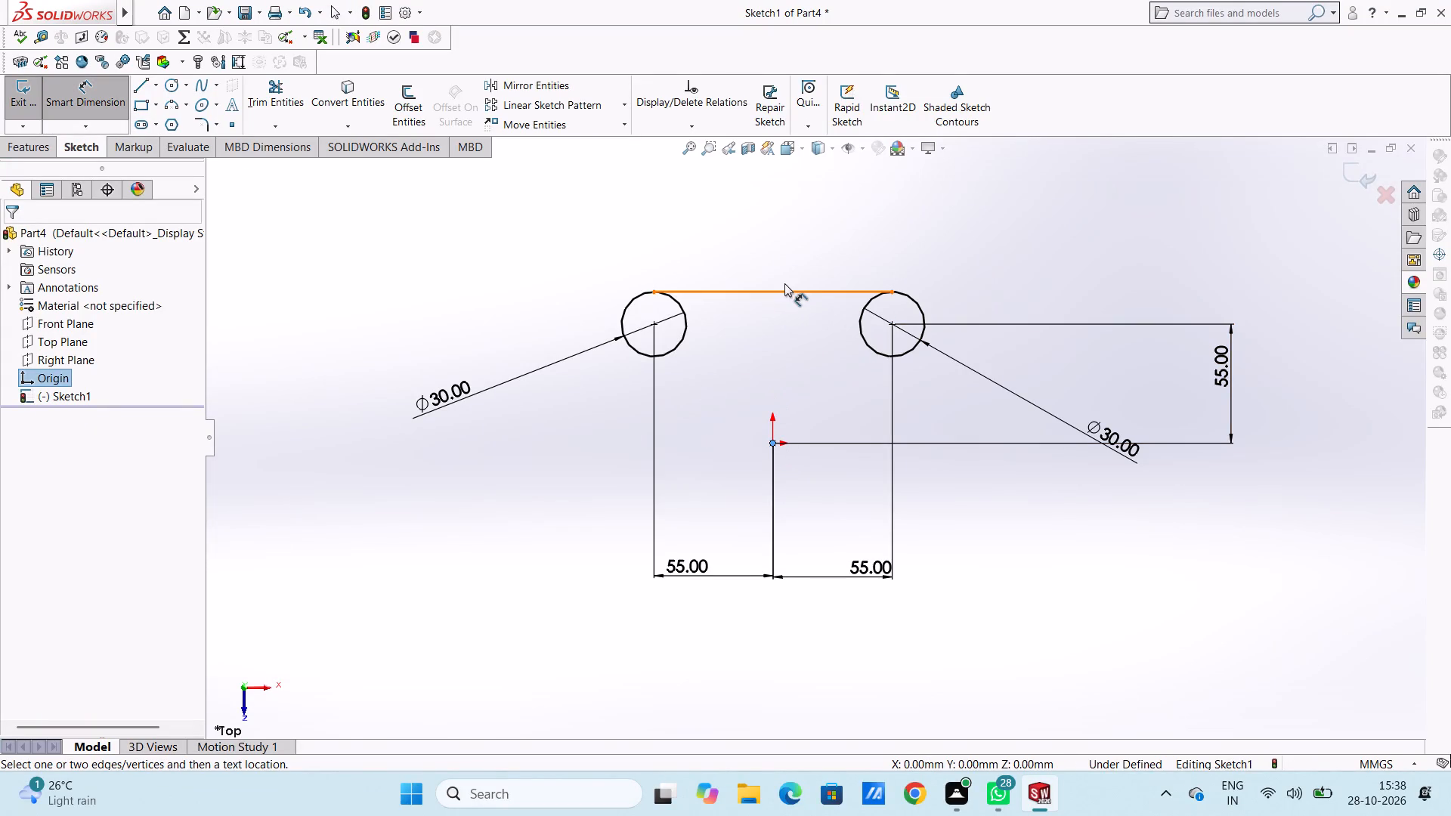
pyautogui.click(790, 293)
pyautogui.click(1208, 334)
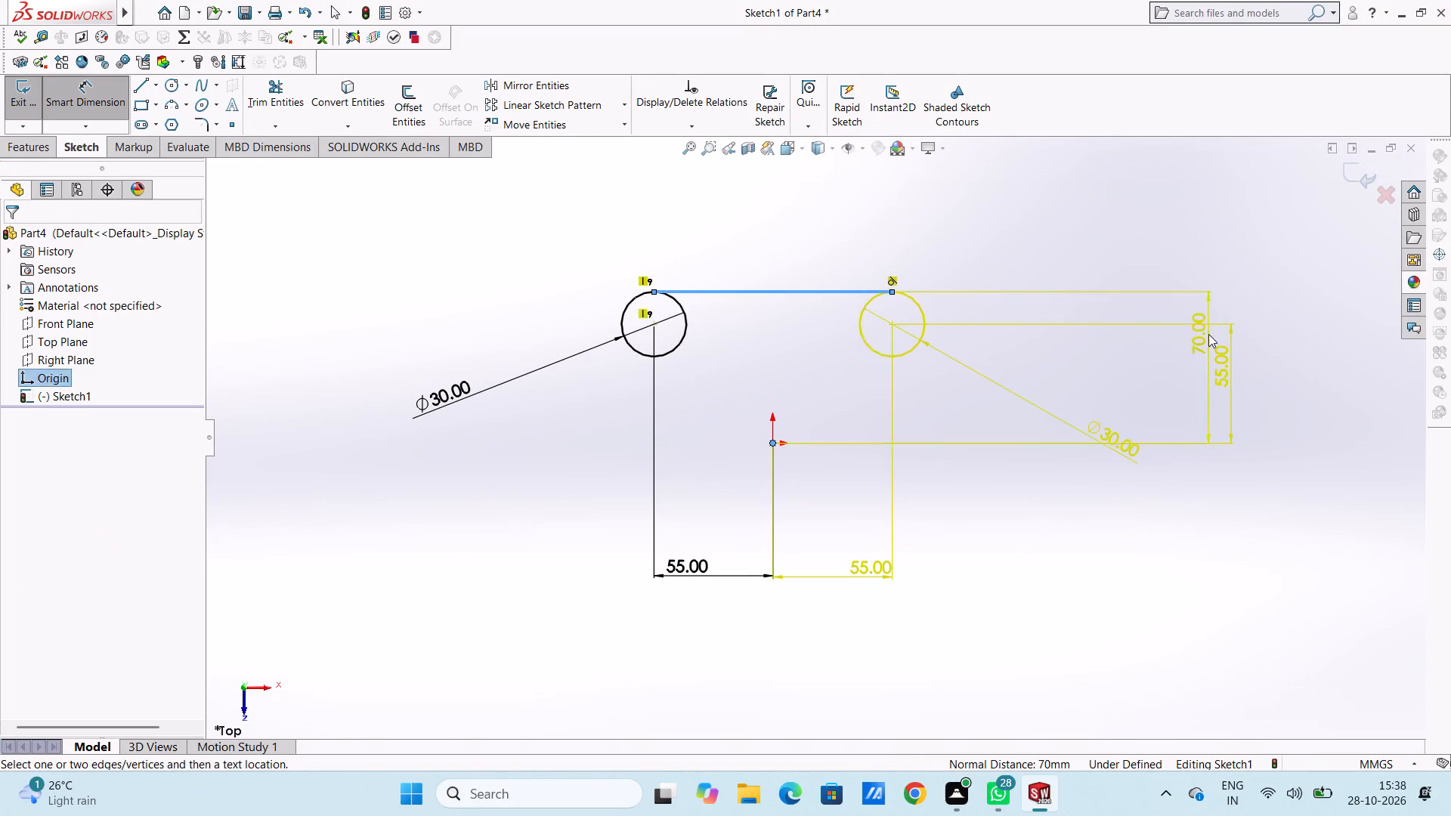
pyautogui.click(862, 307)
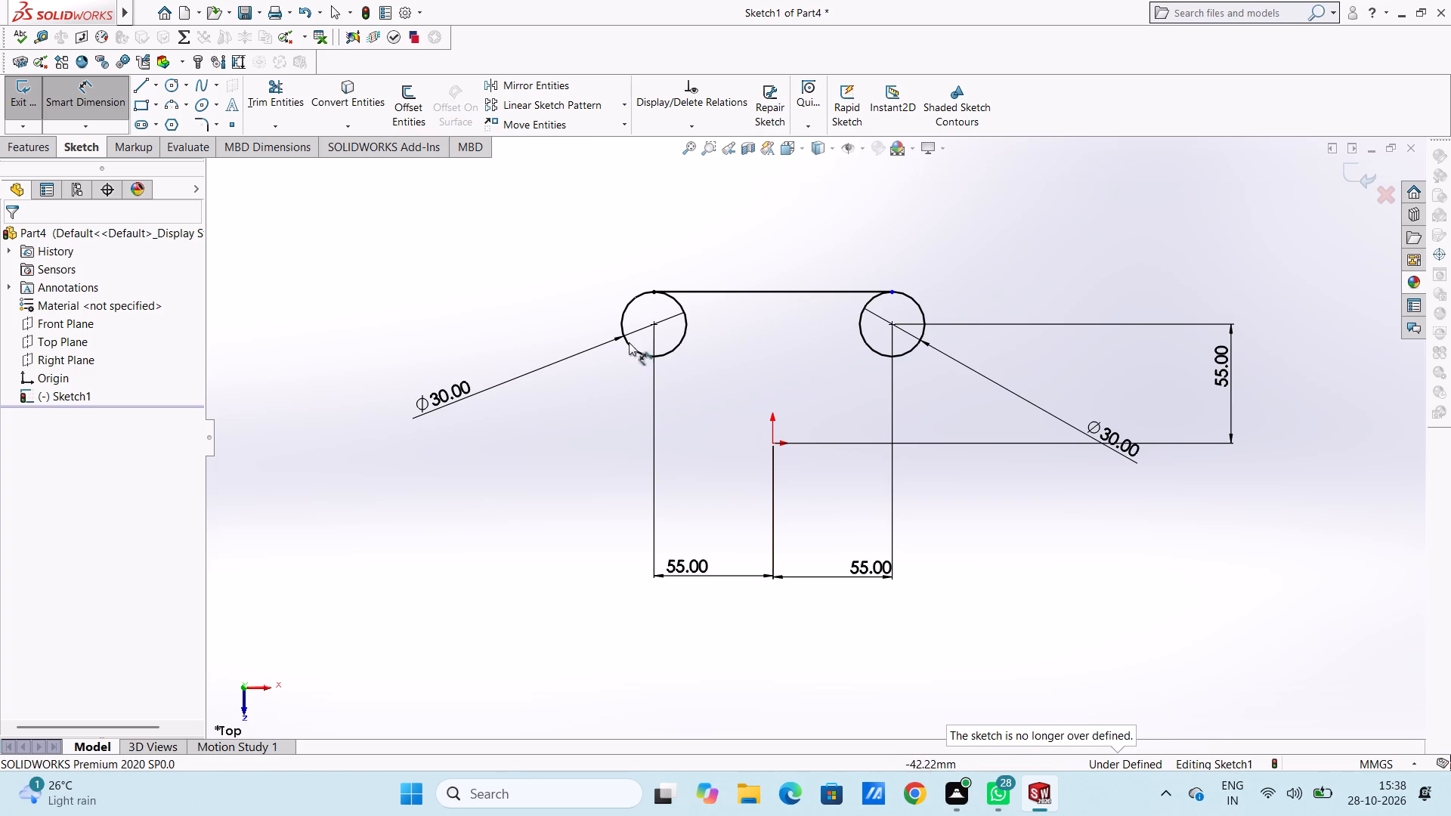
# Draw a circle centred on the origin with a radius of about 22.4 mm.
pyautogui.click(178, 78)
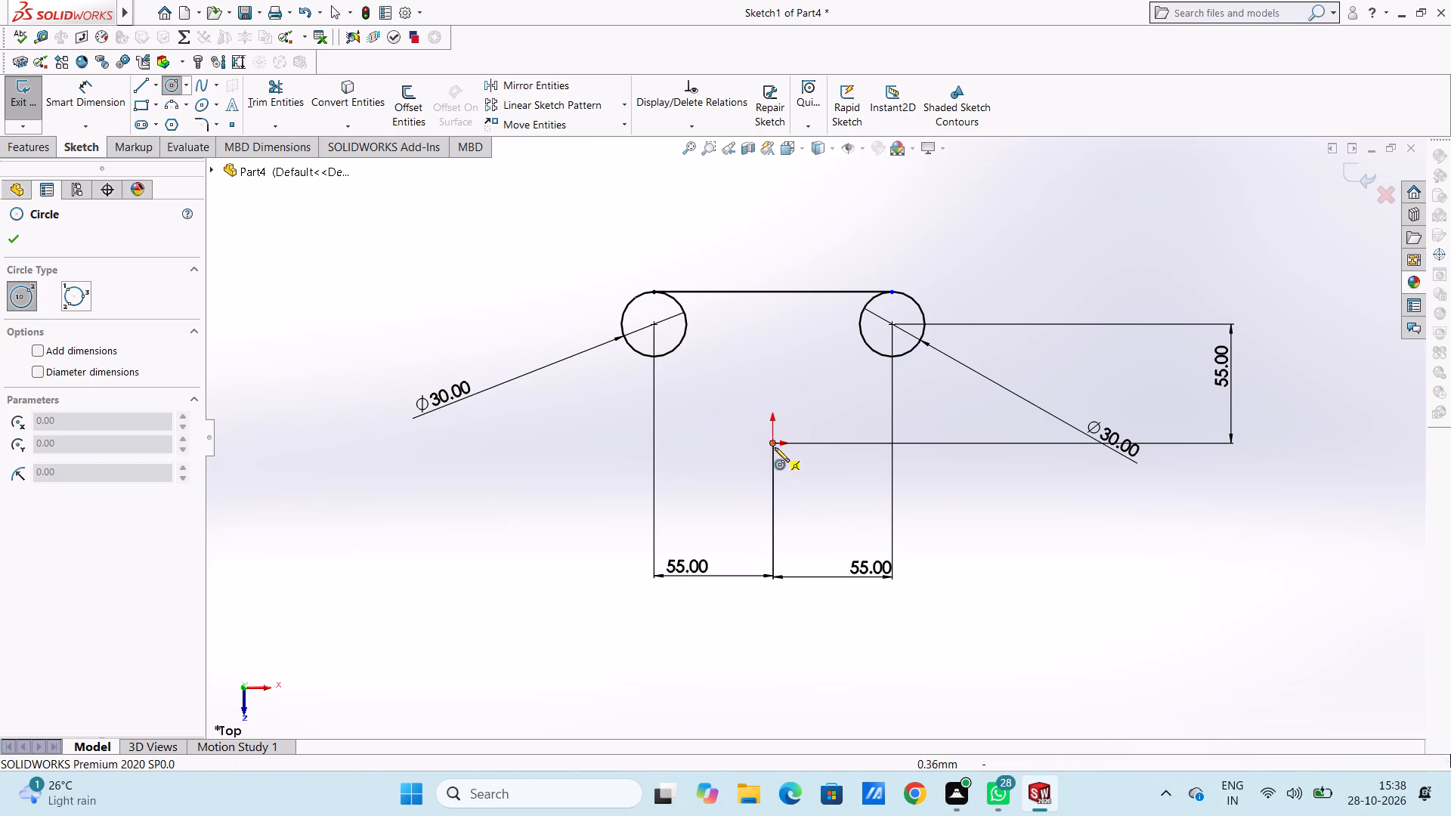
pyautogui.click(774, 444)
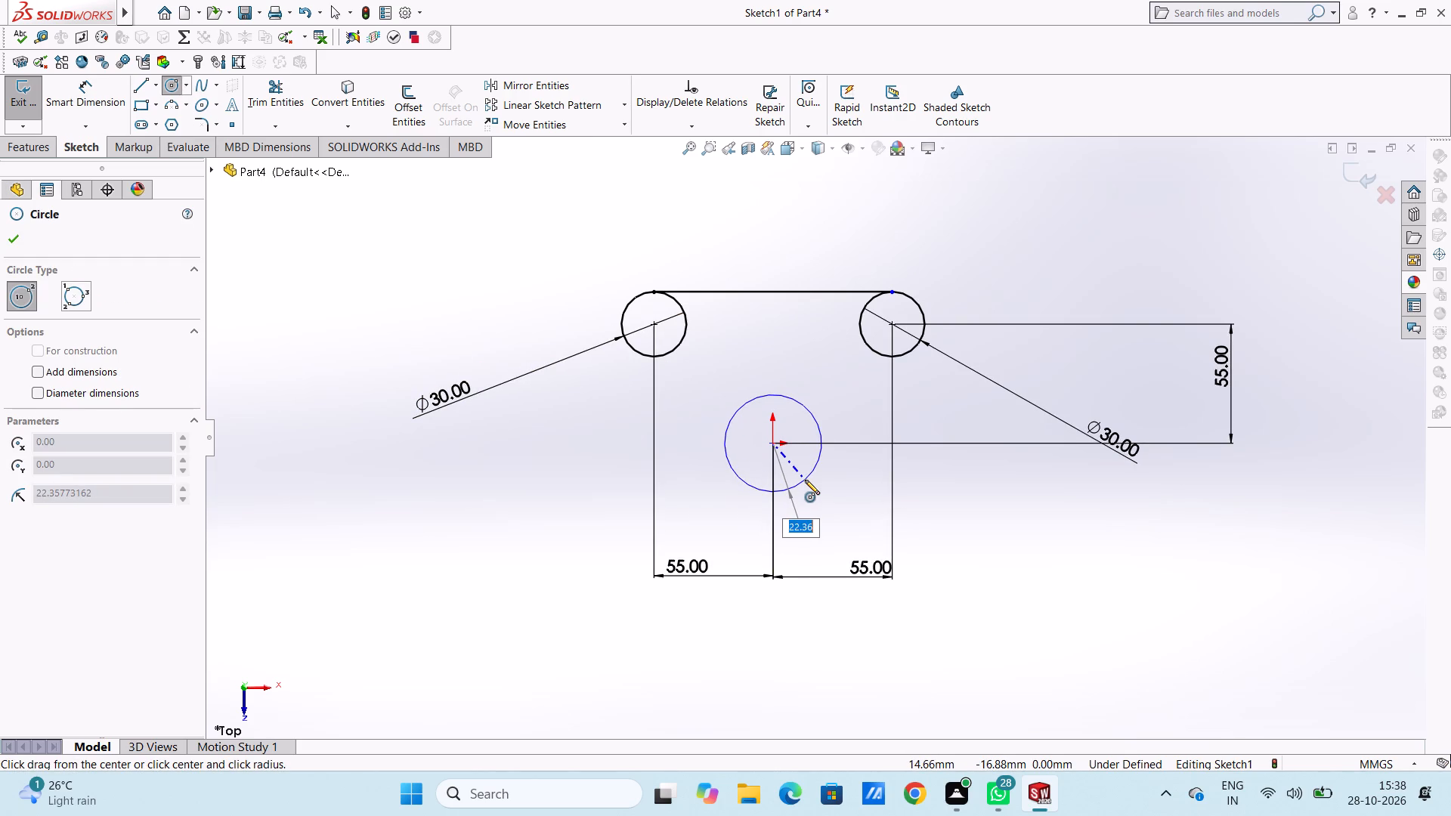
pyautogui.click(805, 480)
pyautogui.click(7, 242)
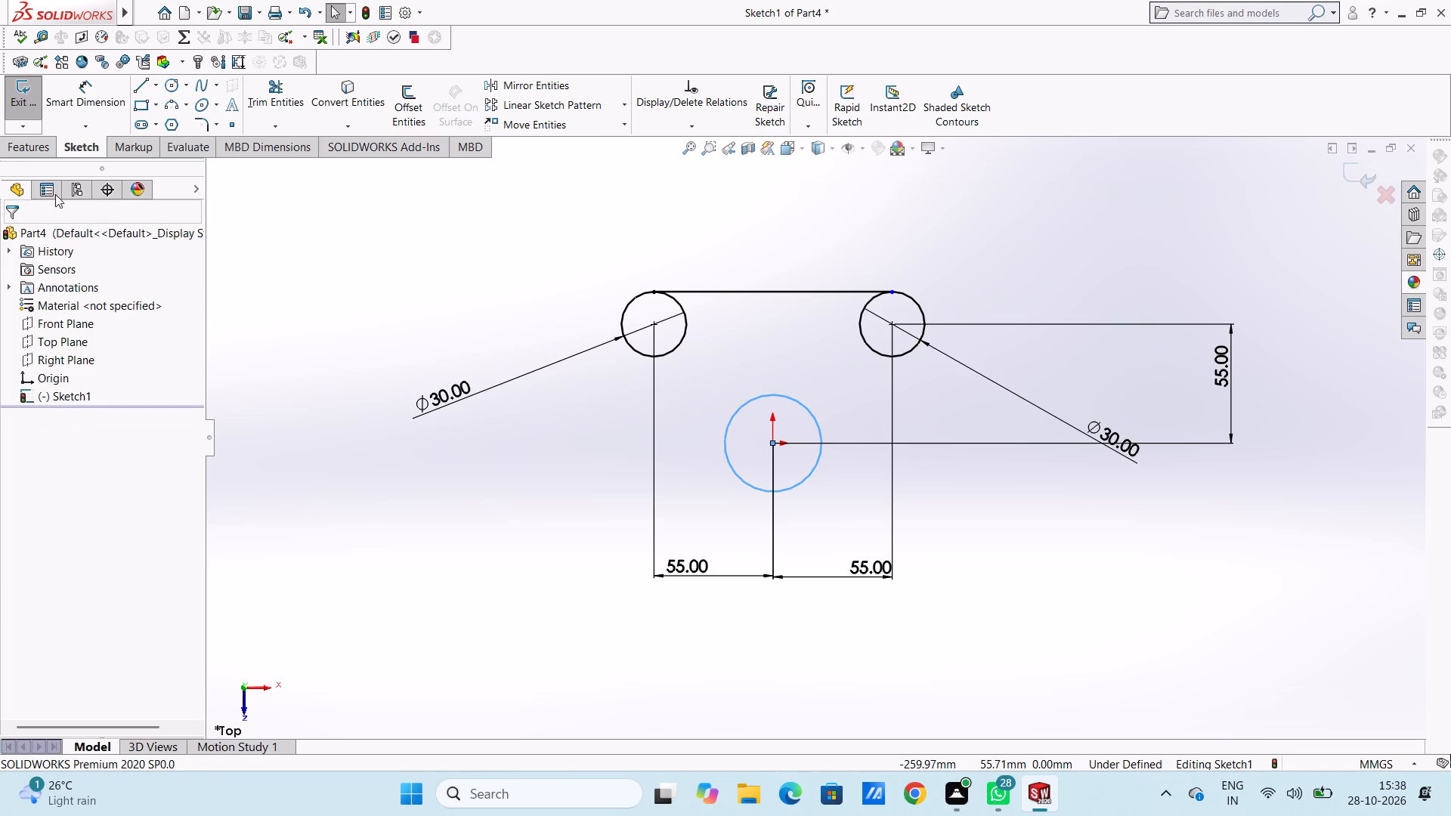
# Dimension the diameter of the circle at the origin as 45 mm, placing the dimension below and outside the left circle.
pyautogui.click(116, 102)
pyautogui.click(738, 477)
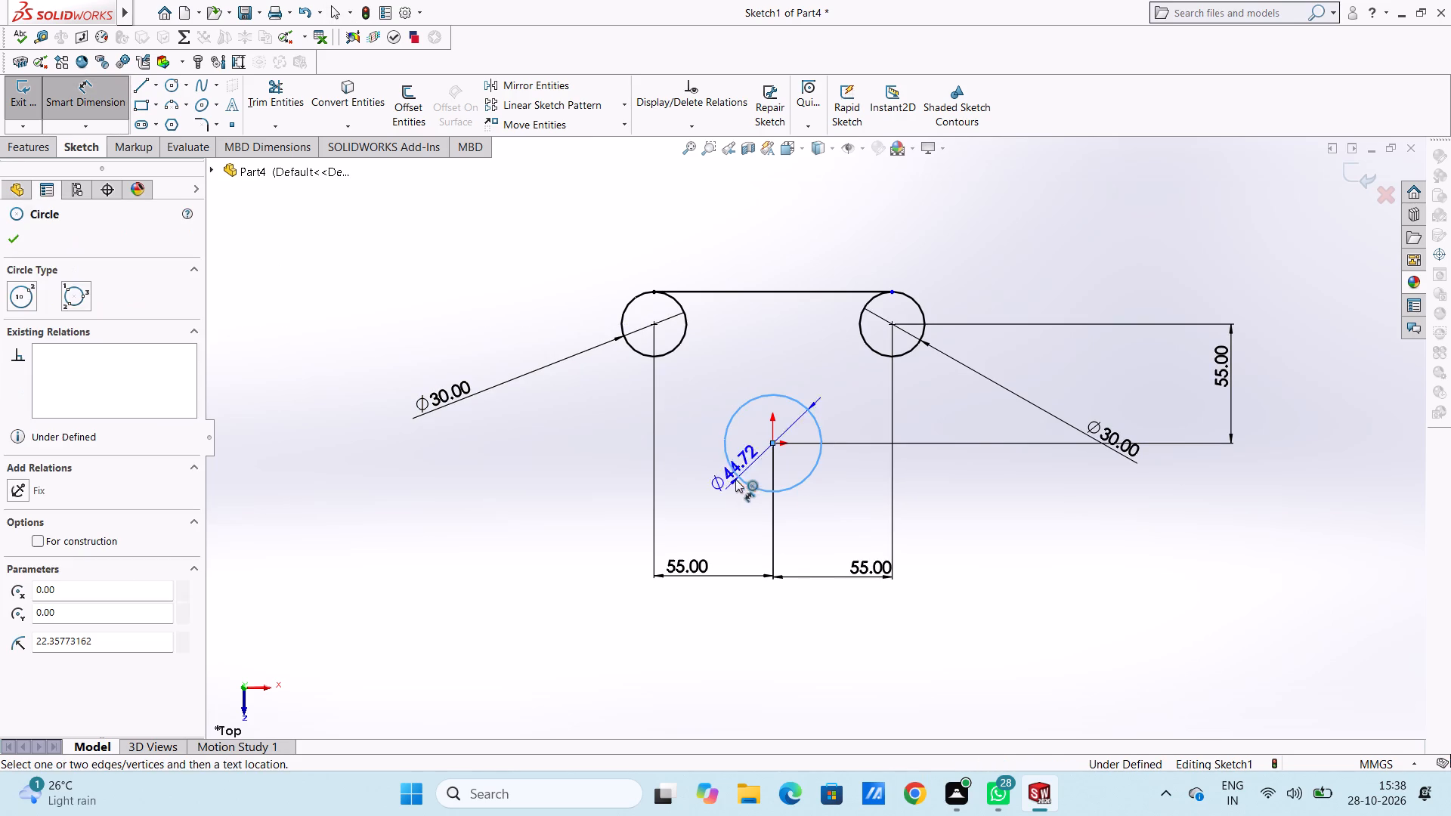
pyautogui.click(425, 600)
pyautogui.write('45')
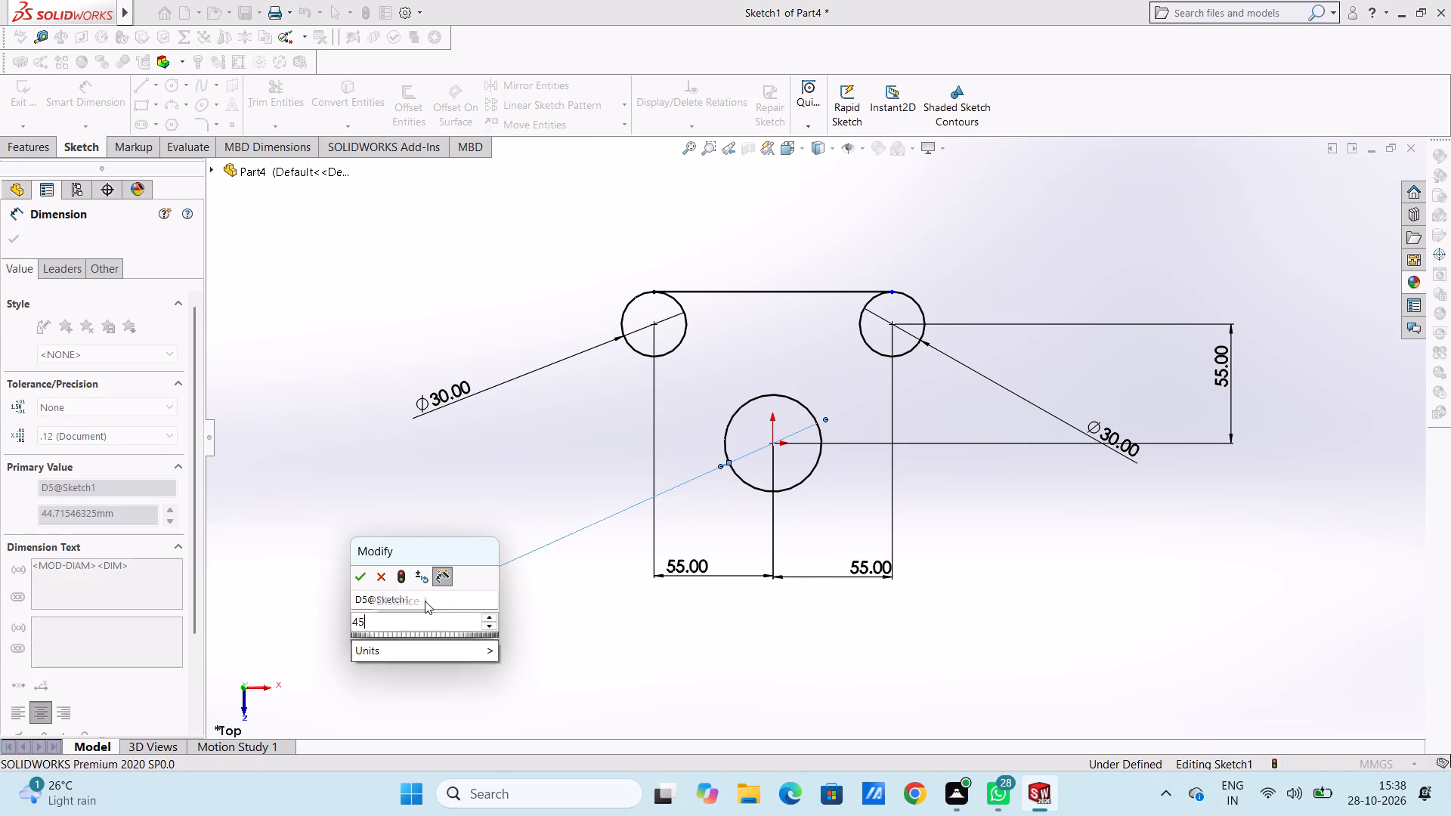
pyautogui.press('Return')
pyautogui.click(435, 498)
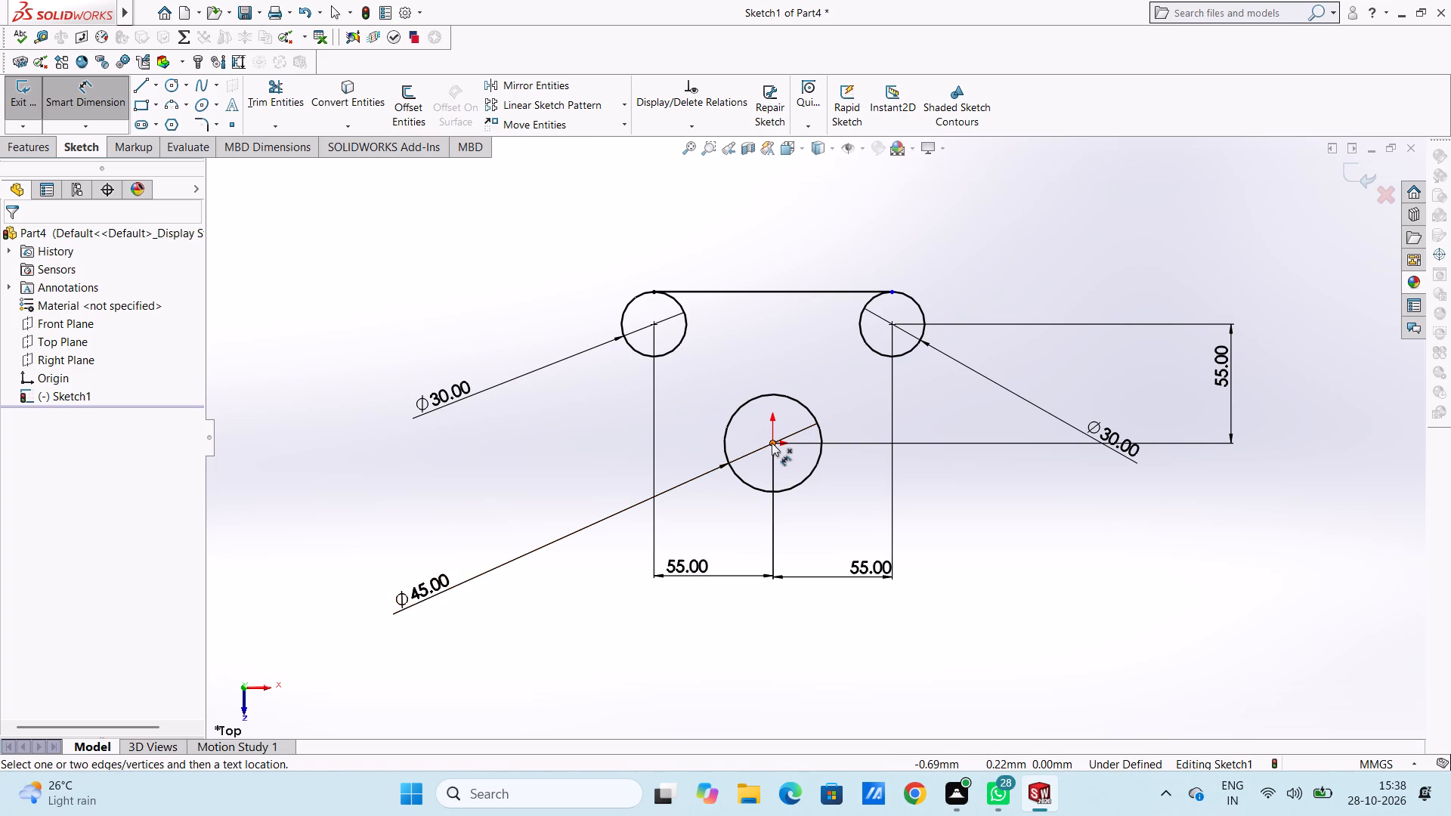
# Delete the vertical dimension between the origin and the right circle's centre.
pyautogui.click(1214, 372)
pyautogui.rightClick(1106, 258)
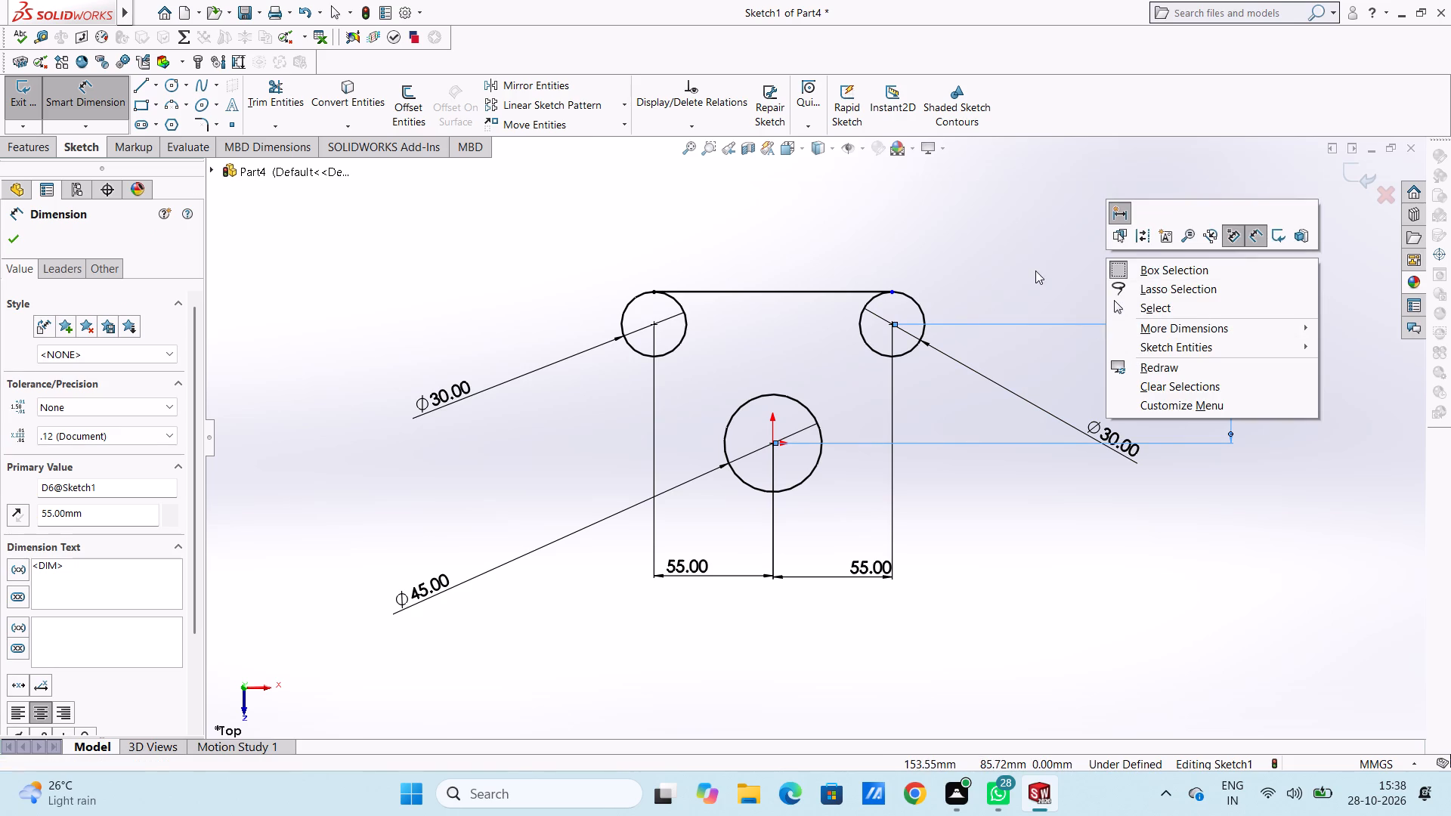
pyautogui.click(1035, 270)
pyautogui.click(77, 93)
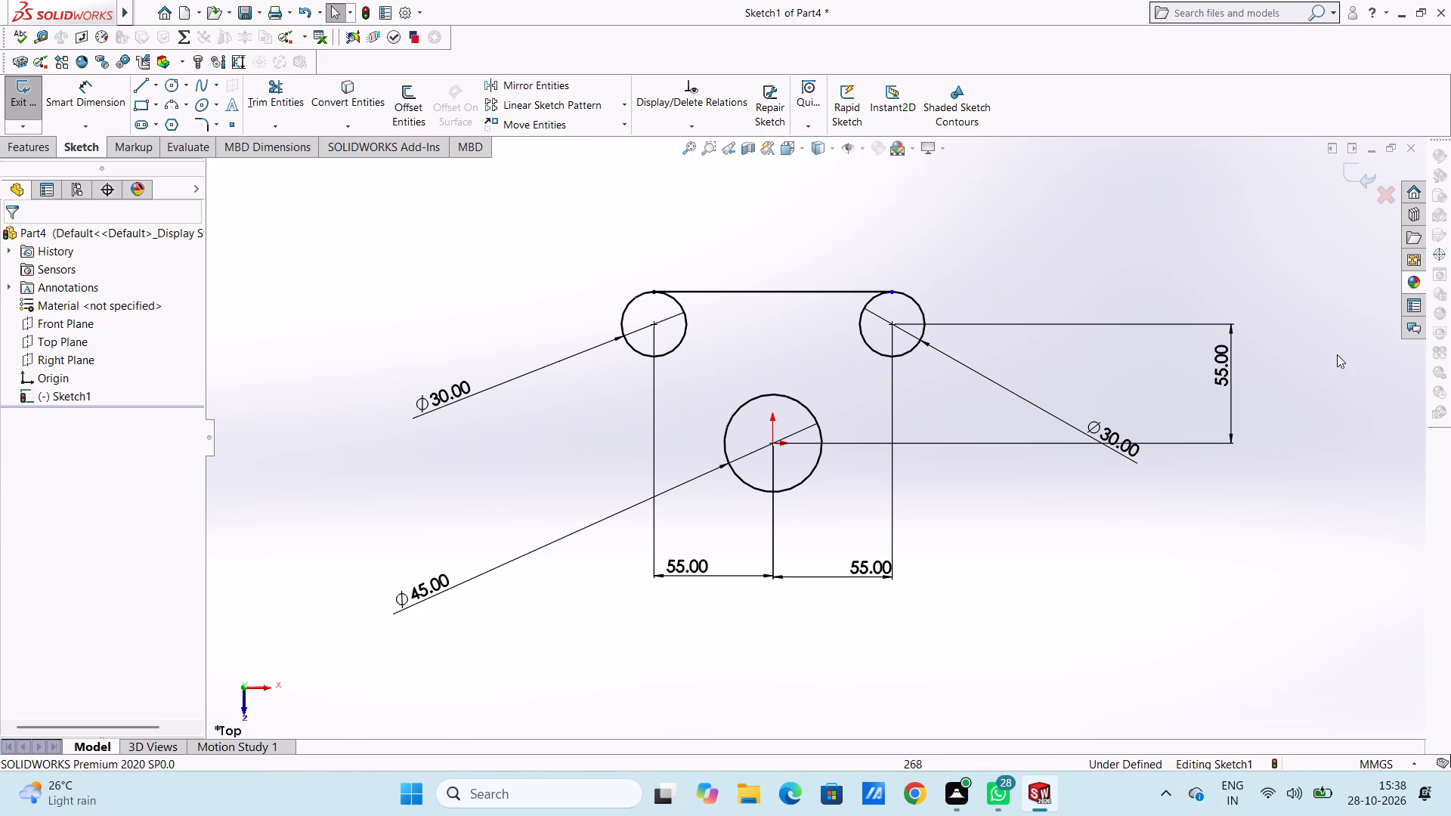
pyautogui.click(1227, 364)
pyautogui.rightClick(1085, 251)
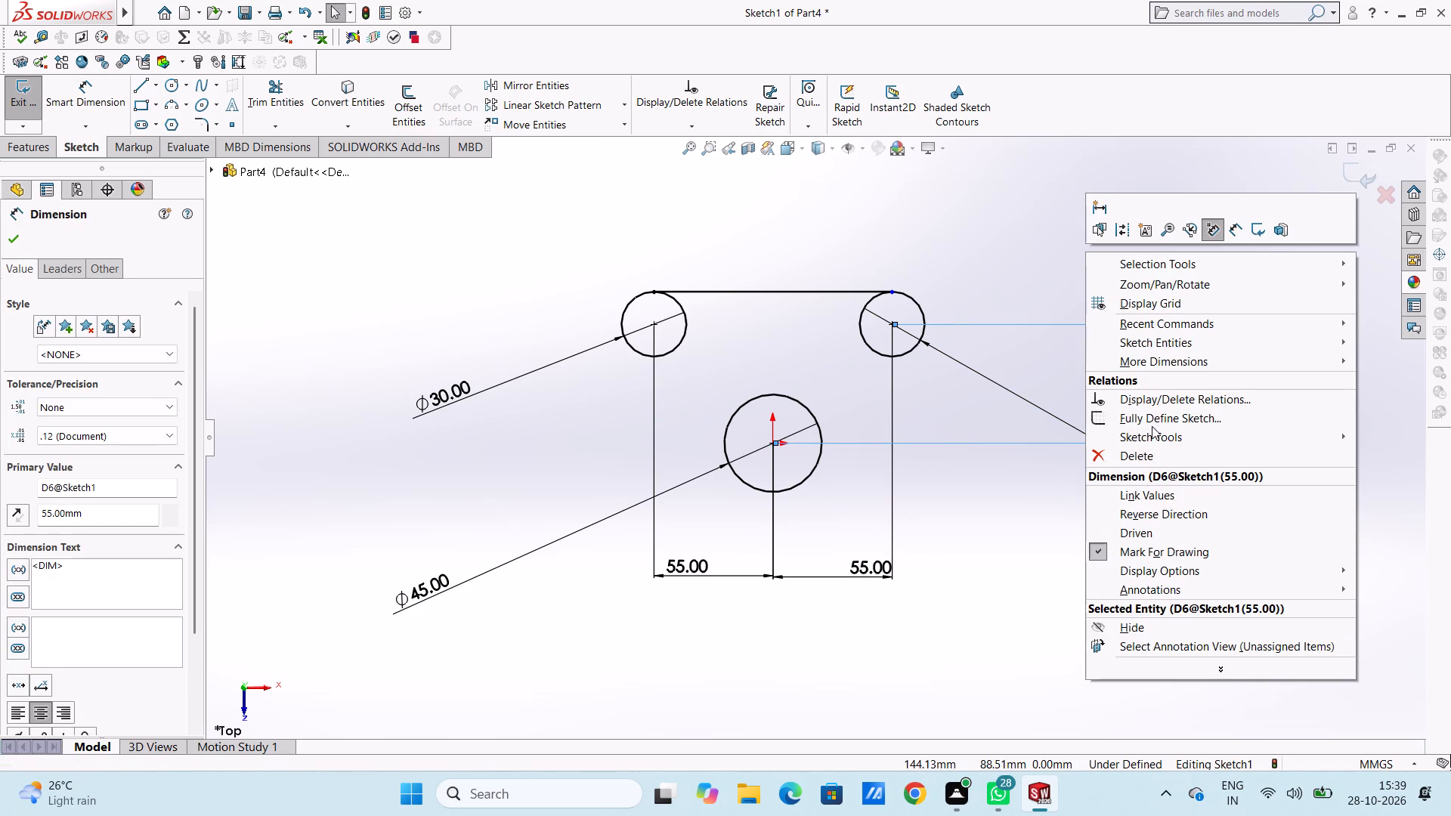
pyautogui.click(1149, 453)
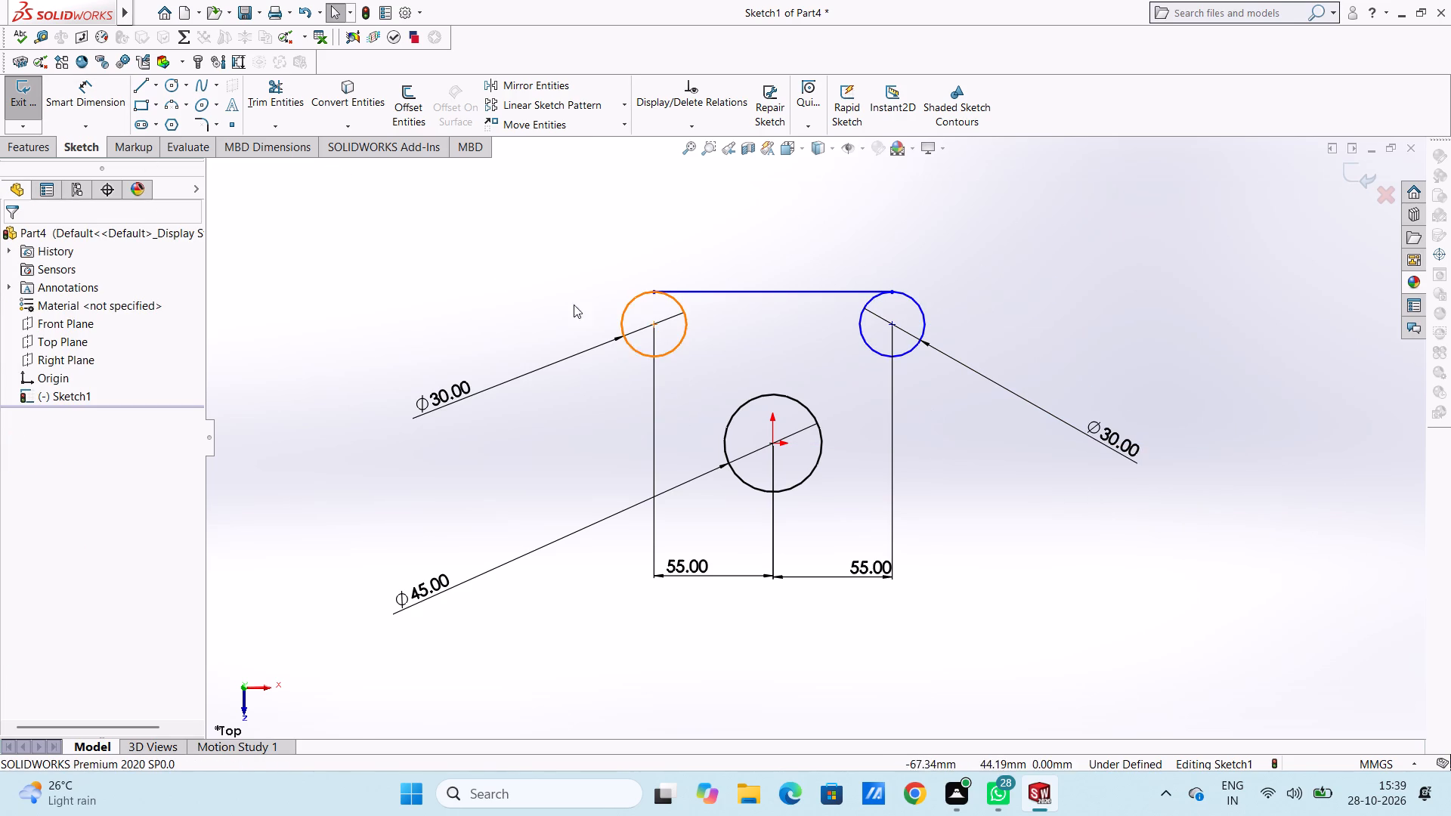
# Dimension the vertical distance between the origin and the line joining the two small circles as 55 mm, placing it beyond the right circle.
pyautogui.moveTo(113, 95); pyautogui.dragTo(119, 104)
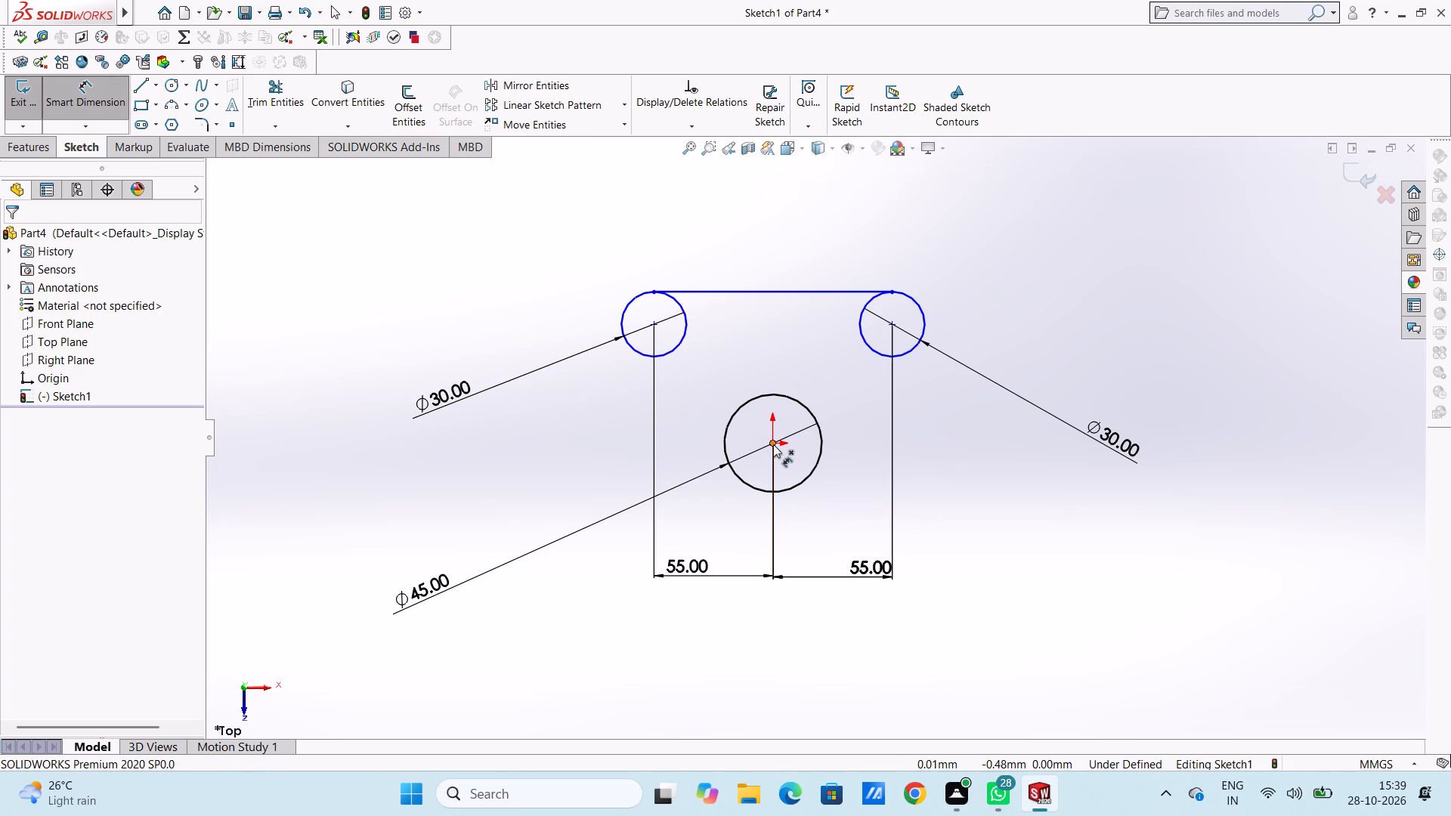
pyautogui.click(773, 444)
pyautogui.click(783, 292)
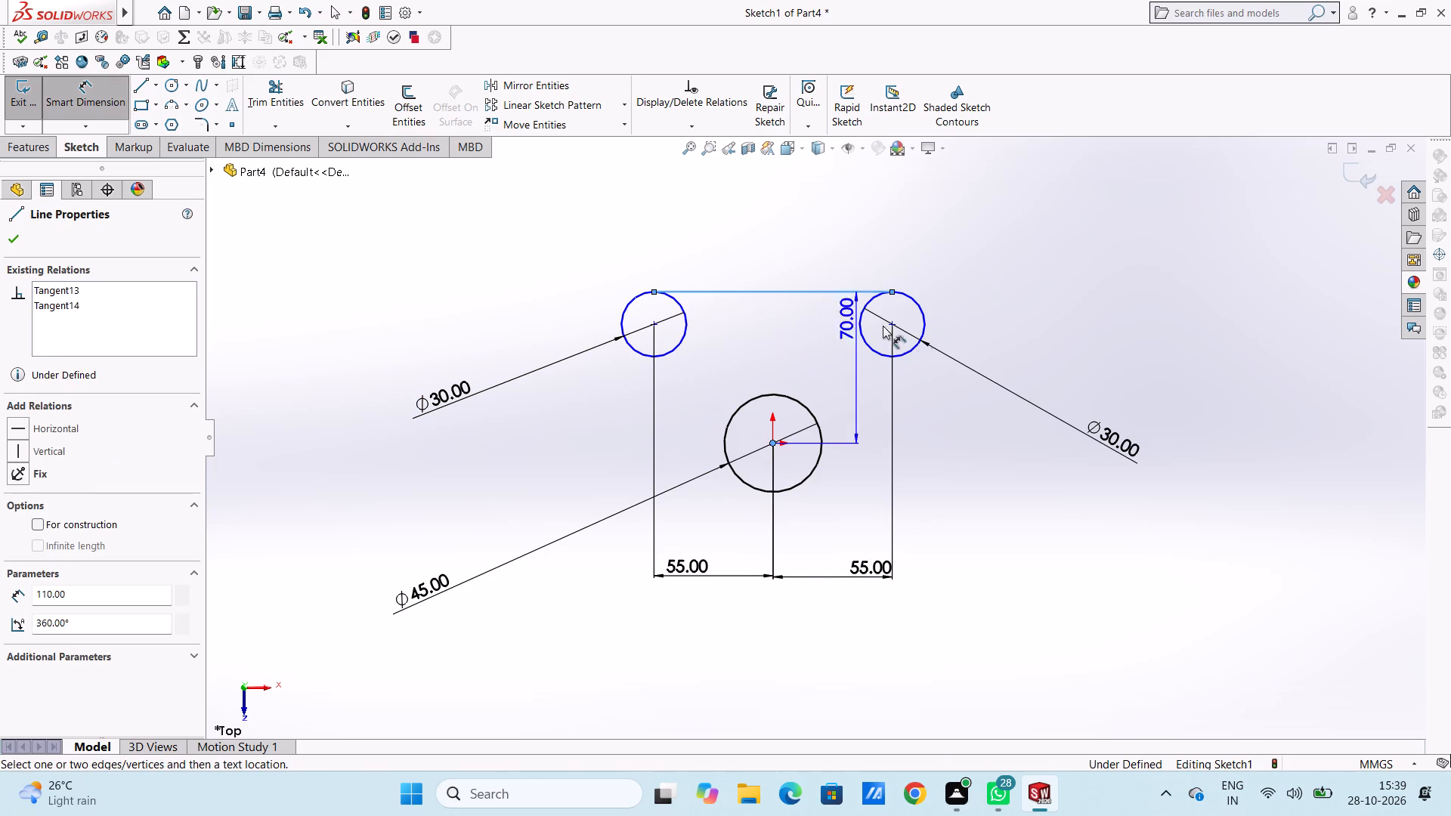
pyautogui.click(1215, 351)
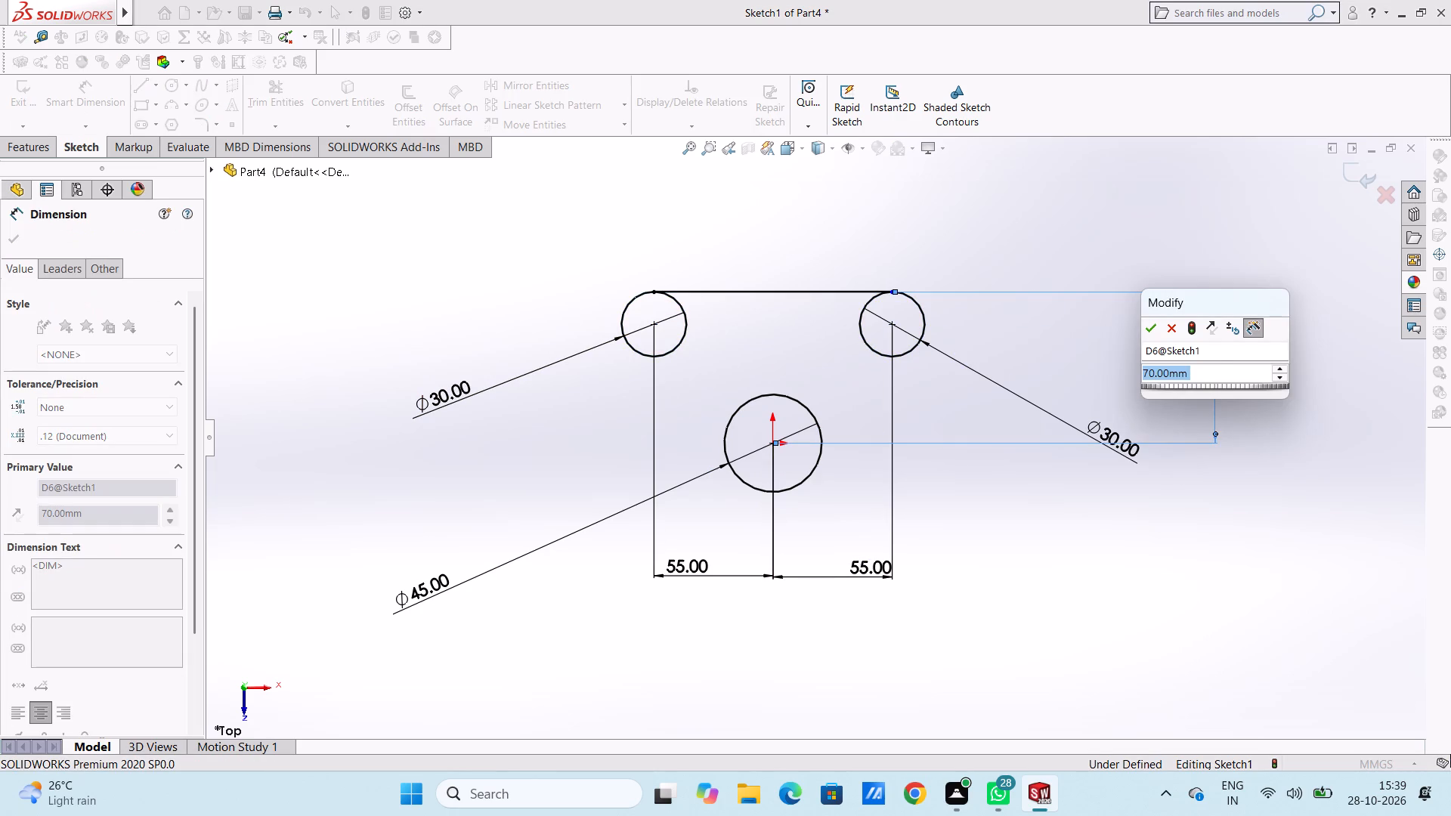
pyautogui.write('55')
pyautogui.press('Return')
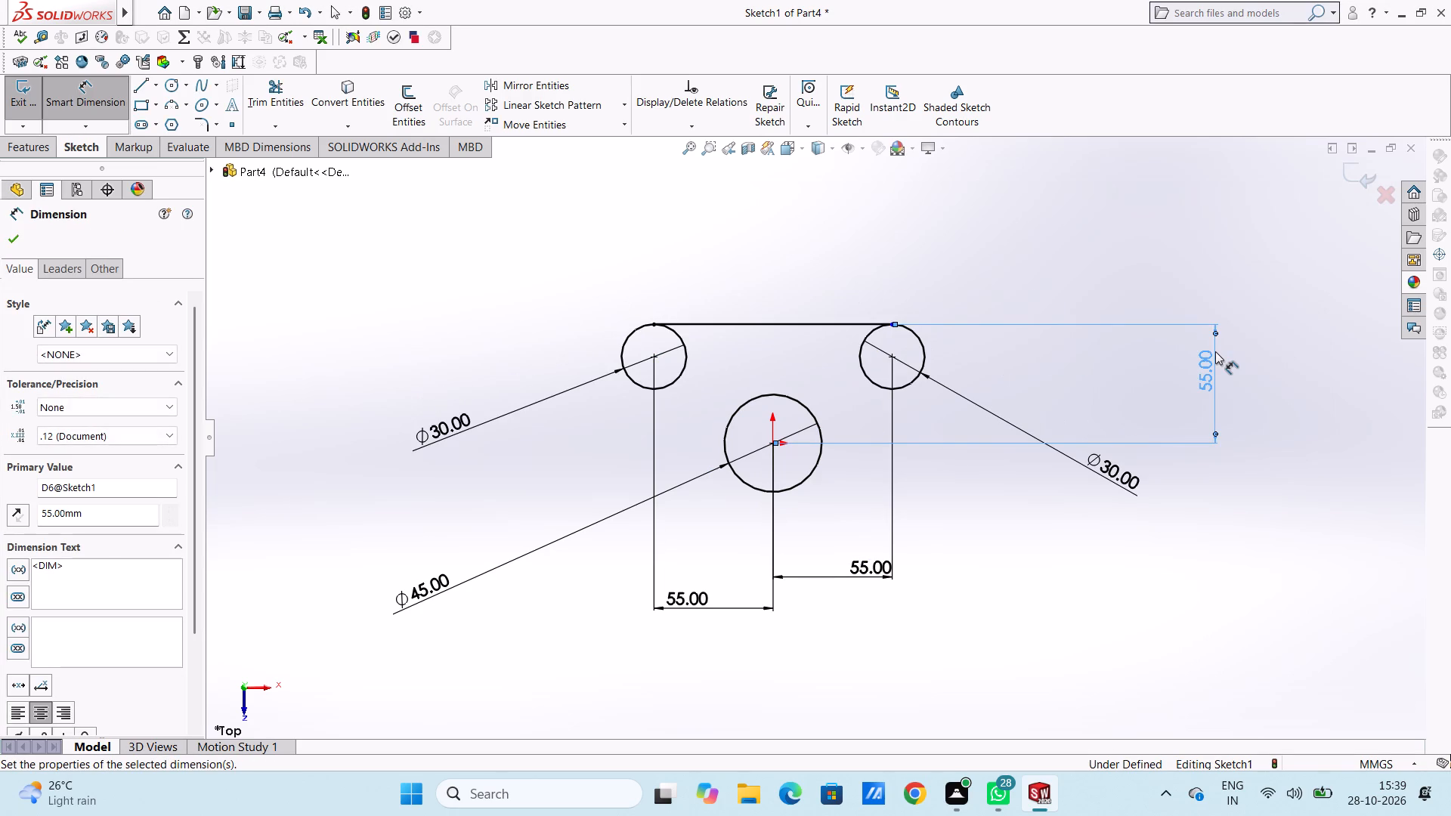
pyautogui.click(1053, 377)
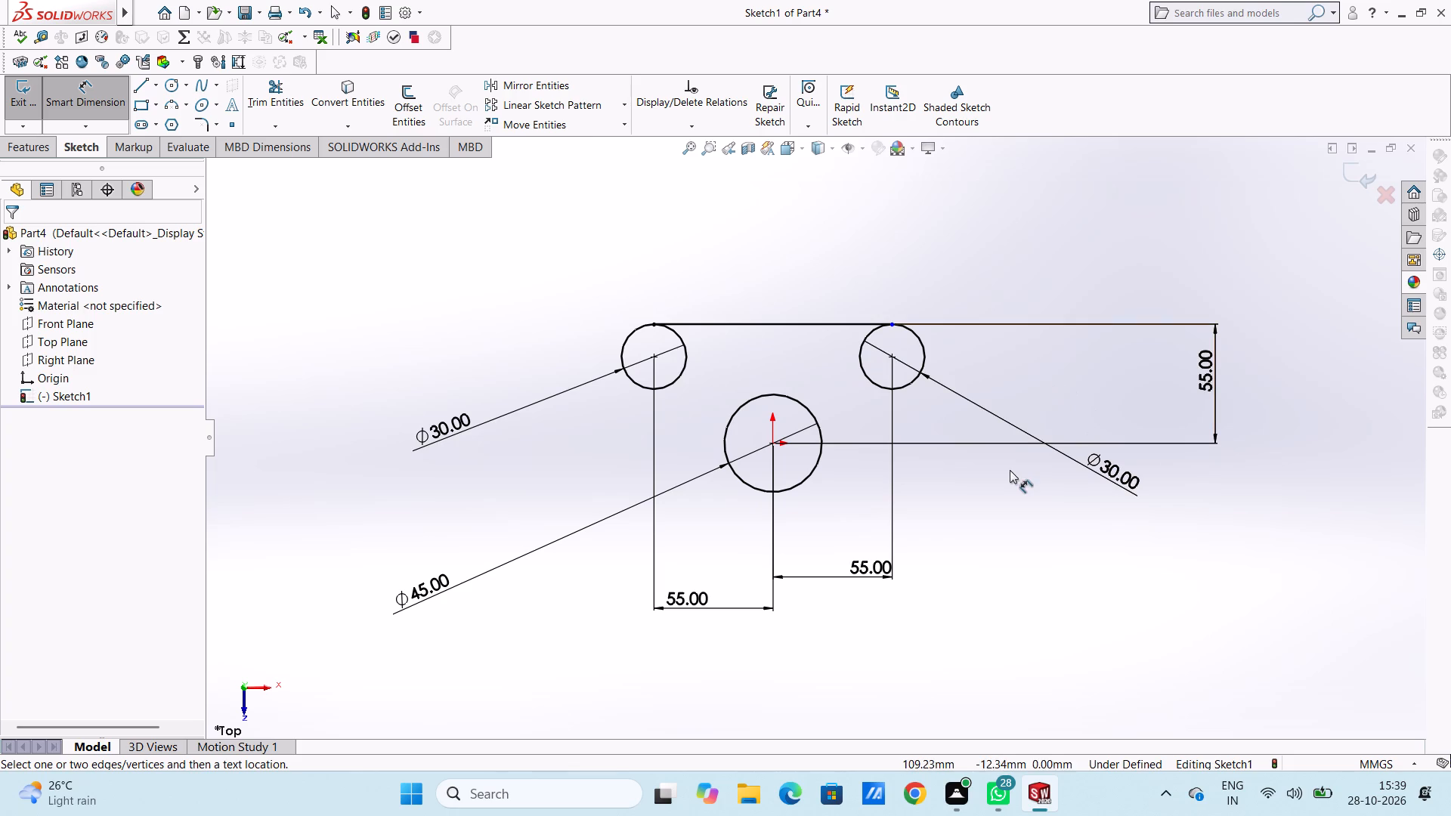
# Draw a line from the lower-left edge of the left 30 mm circle to the left side of the 45 mm circle.
pyautogui.scroll(-1, 811, 429)
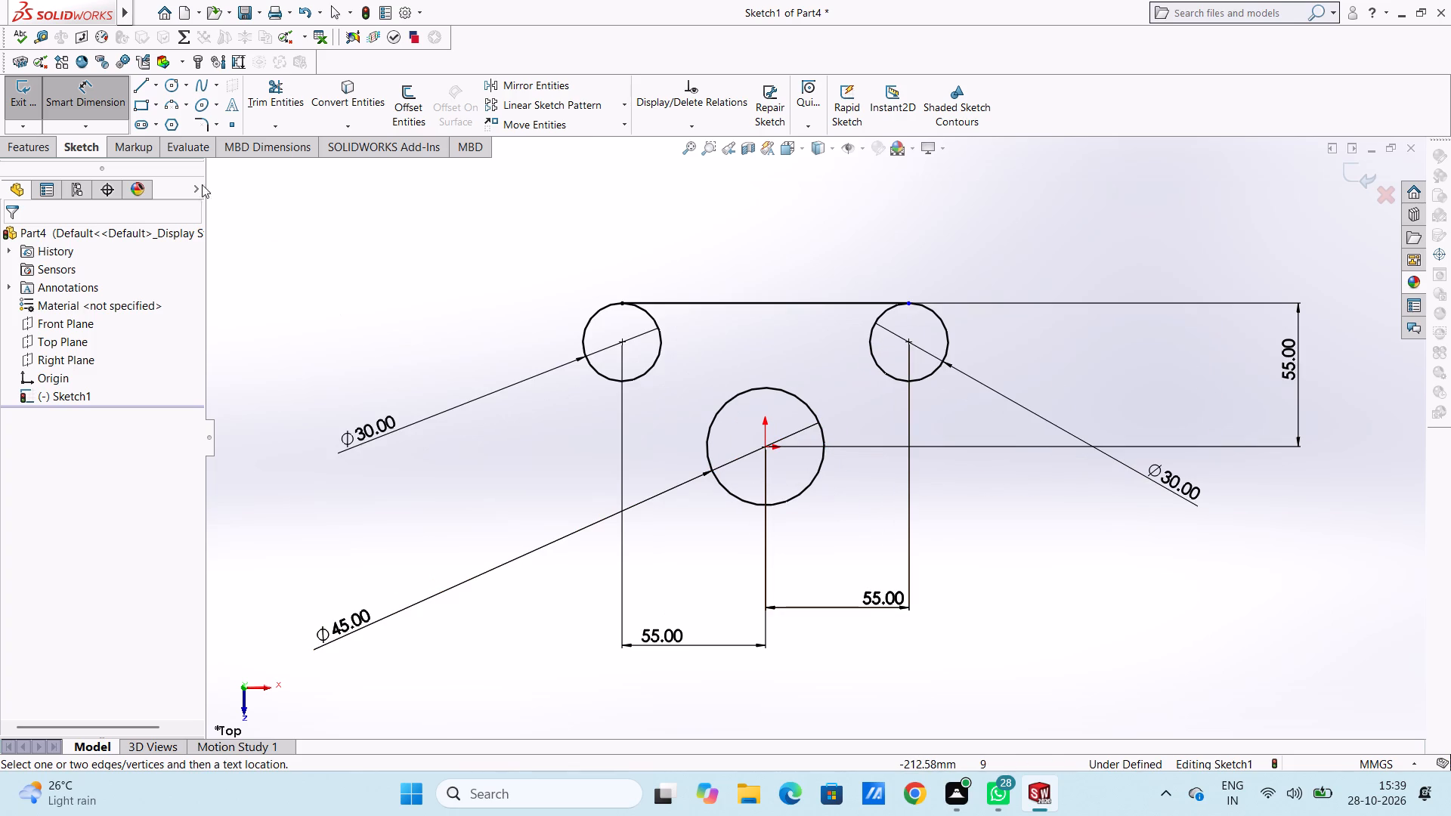
pyautogui.click(144, 86)
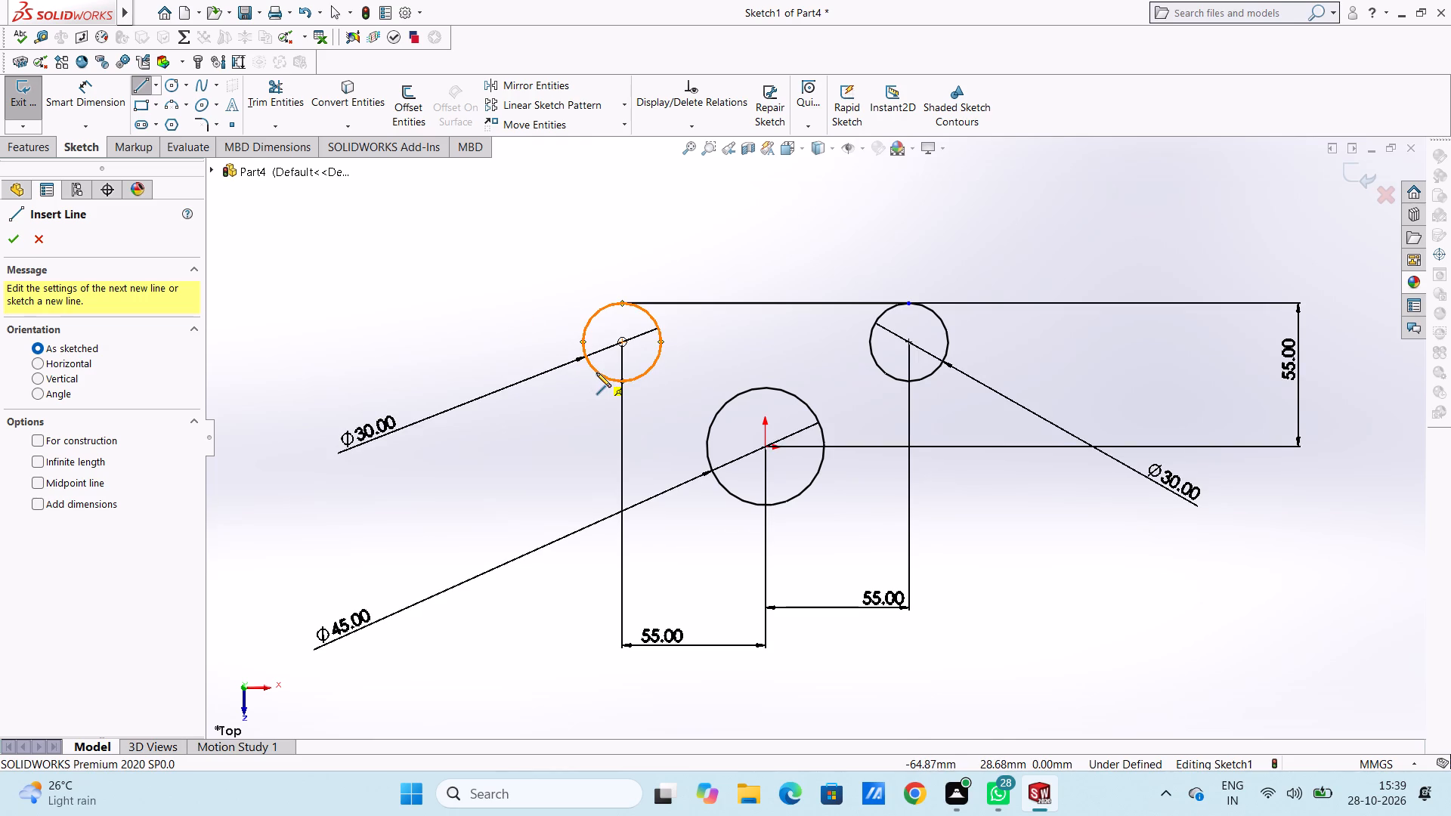
pyautogui.click(598, 372)
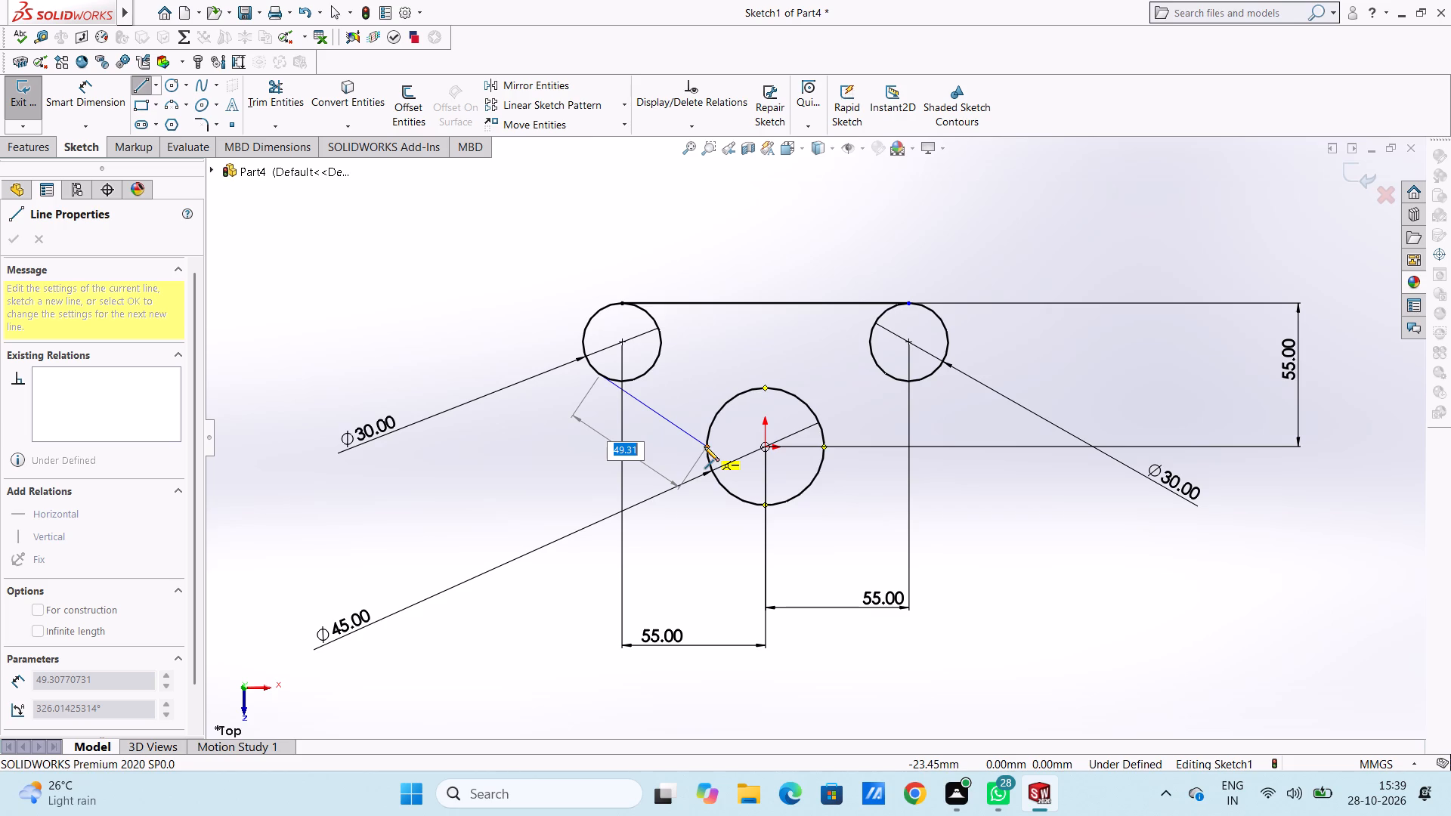
pyautogui.scroll(-6, 704, 447)
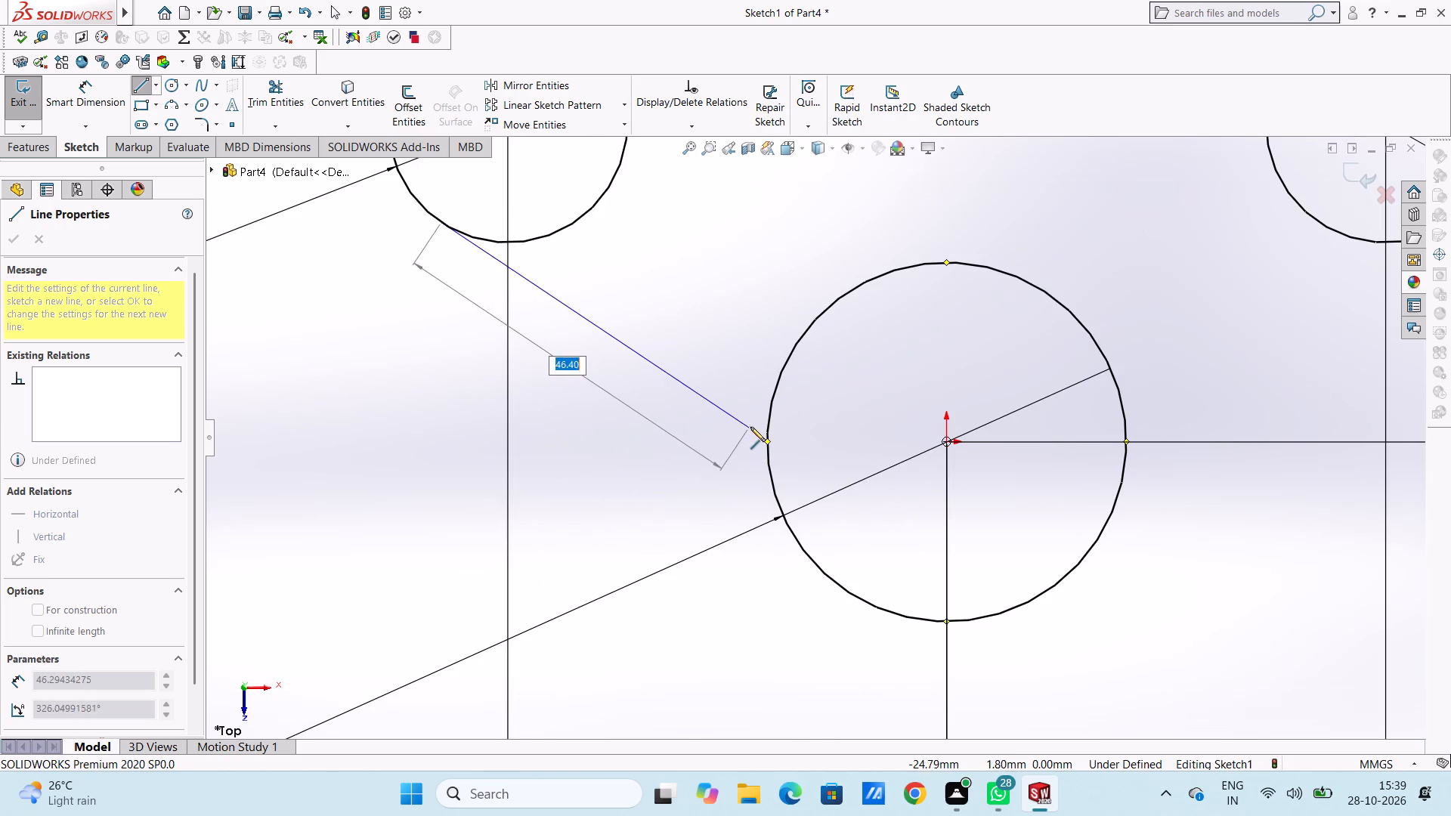
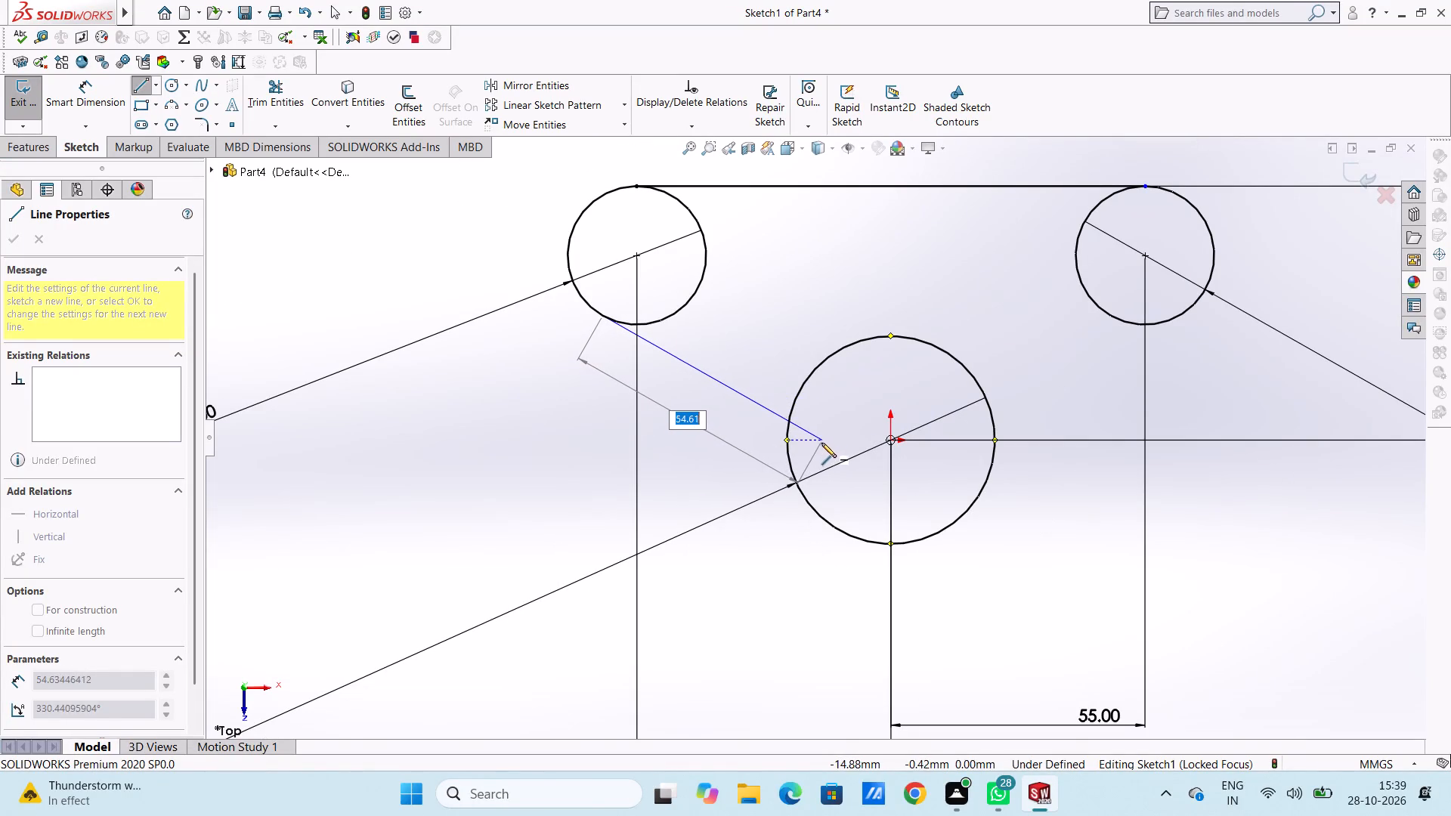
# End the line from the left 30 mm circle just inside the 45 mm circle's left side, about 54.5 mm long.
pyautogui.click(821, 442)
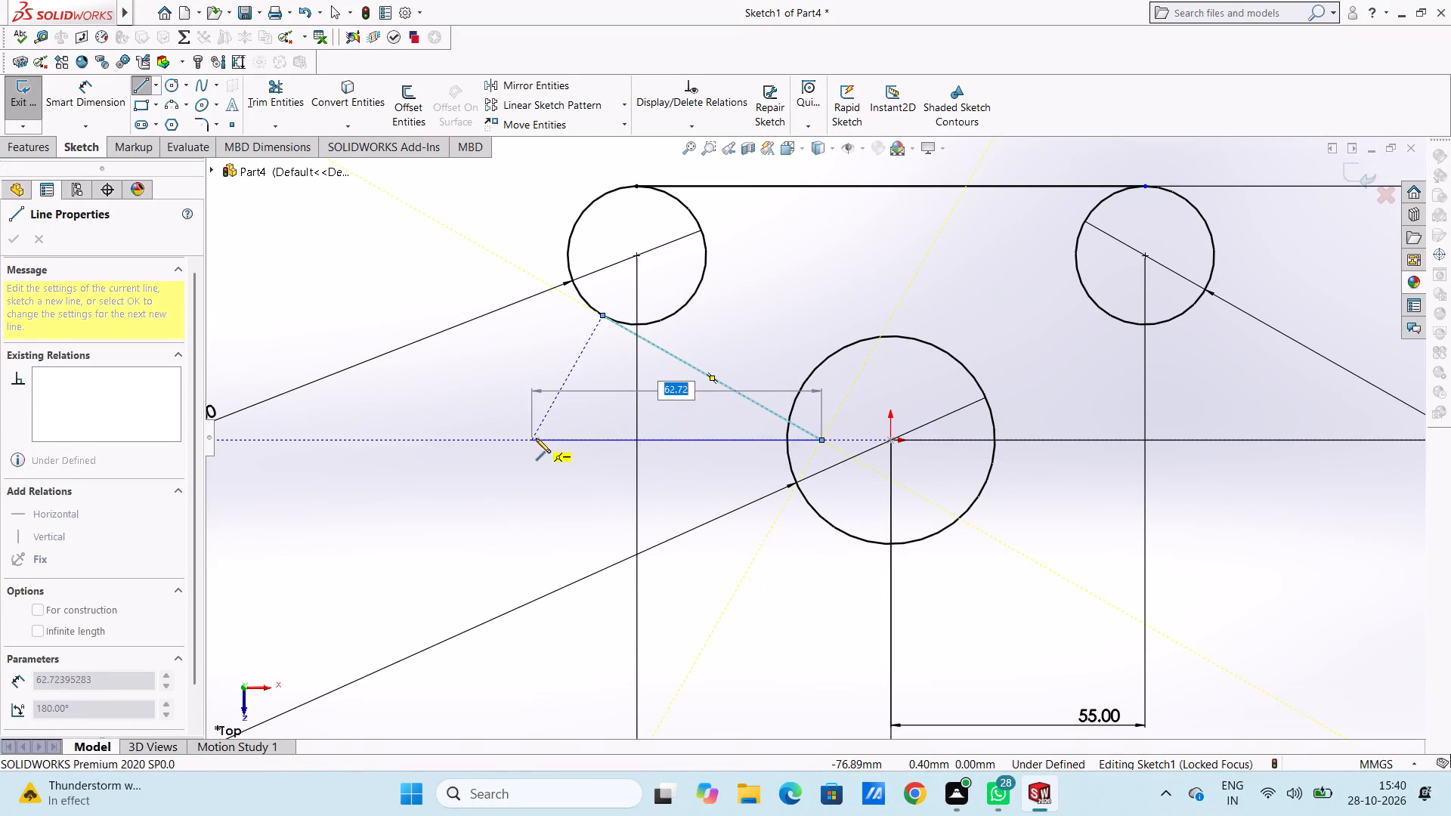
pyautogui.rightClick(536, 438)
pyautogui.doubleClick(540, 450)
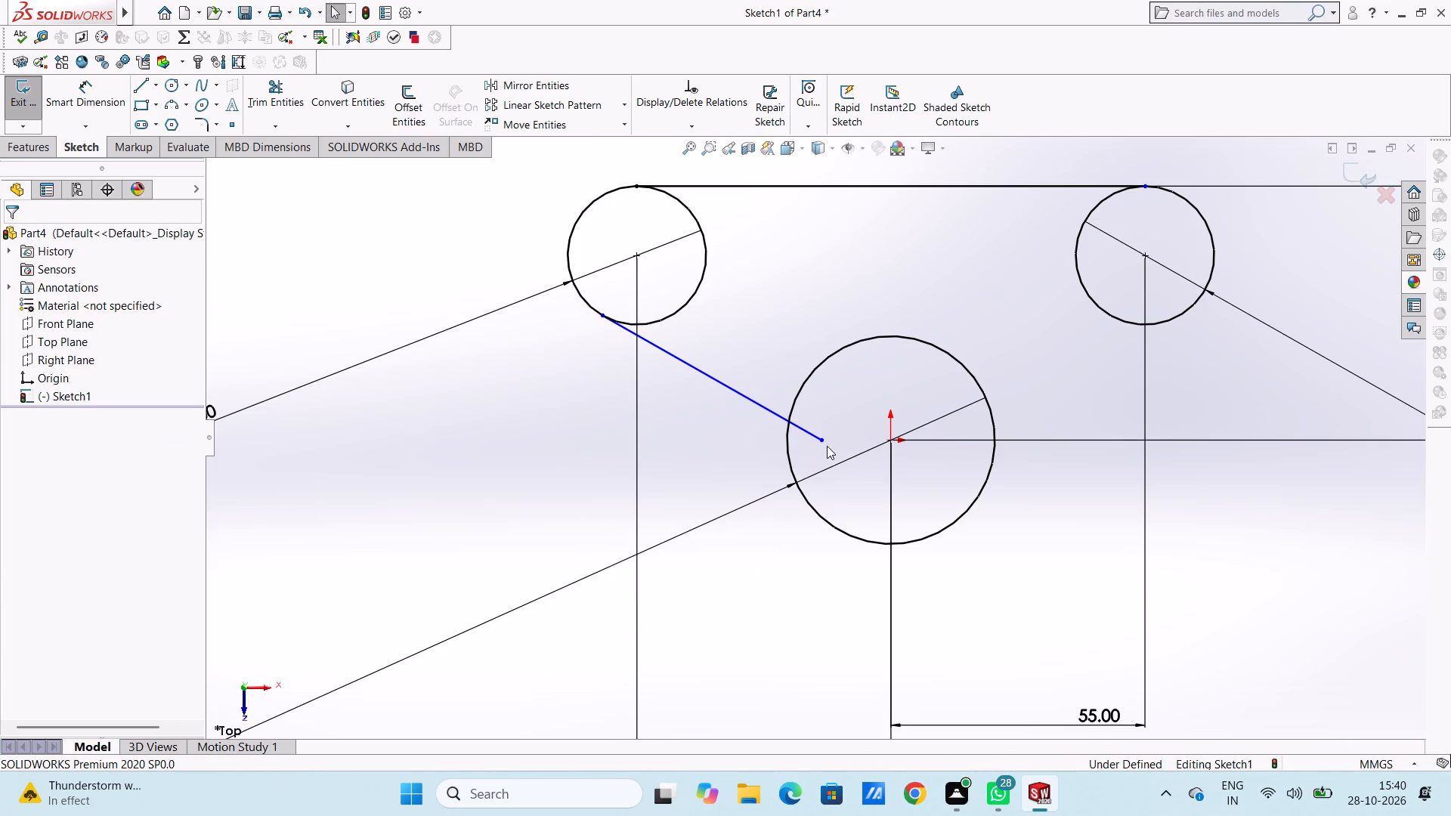
# Draw a line from the lower-right edge of the right 30 mm circle to just inside the 45 mm circle's right side, about 51 mm long.
pyautogui.scroll(5, 828, 444)
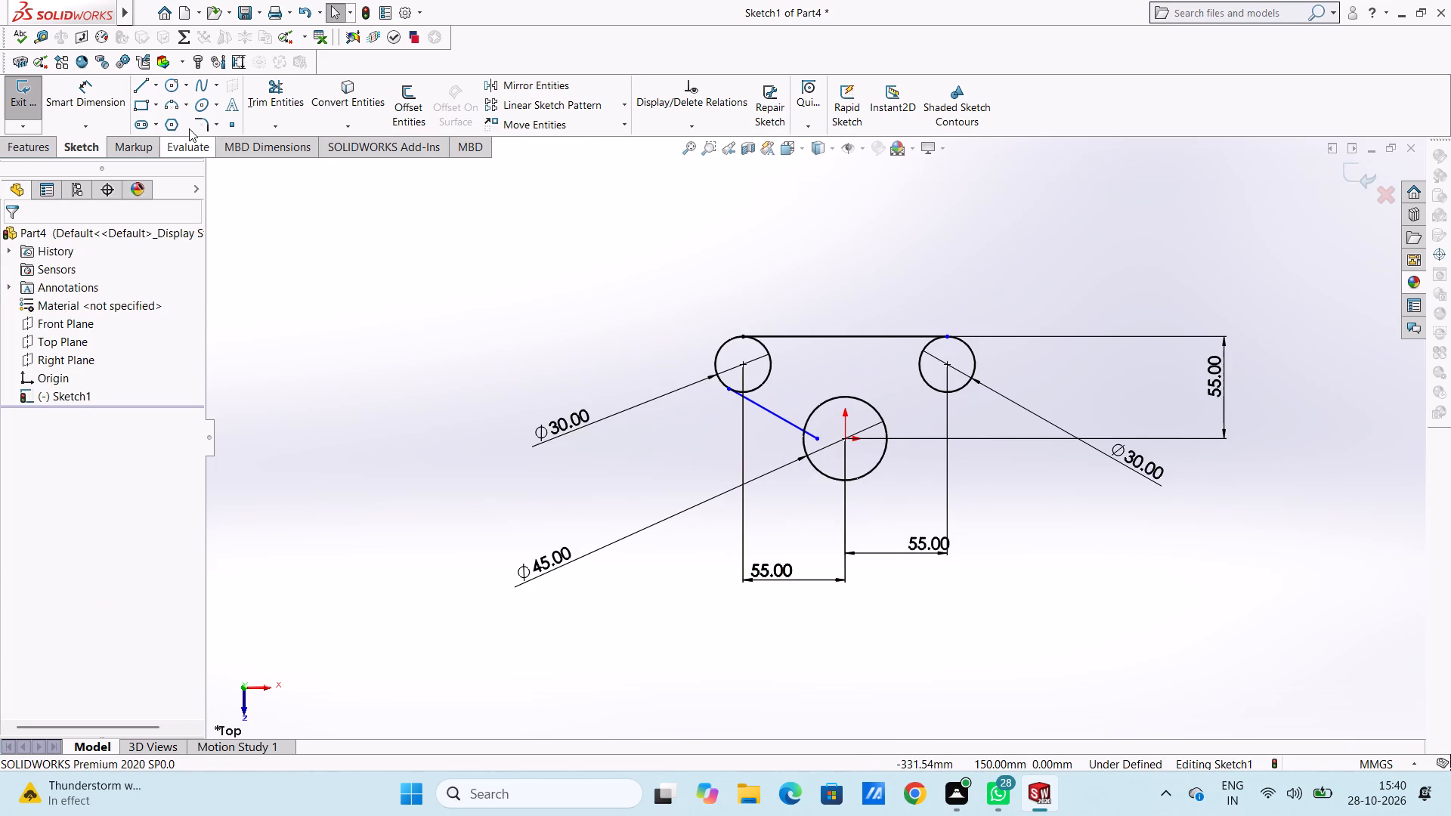
pyautogui.click(148, 95)
pyautogui.click(143, 90)
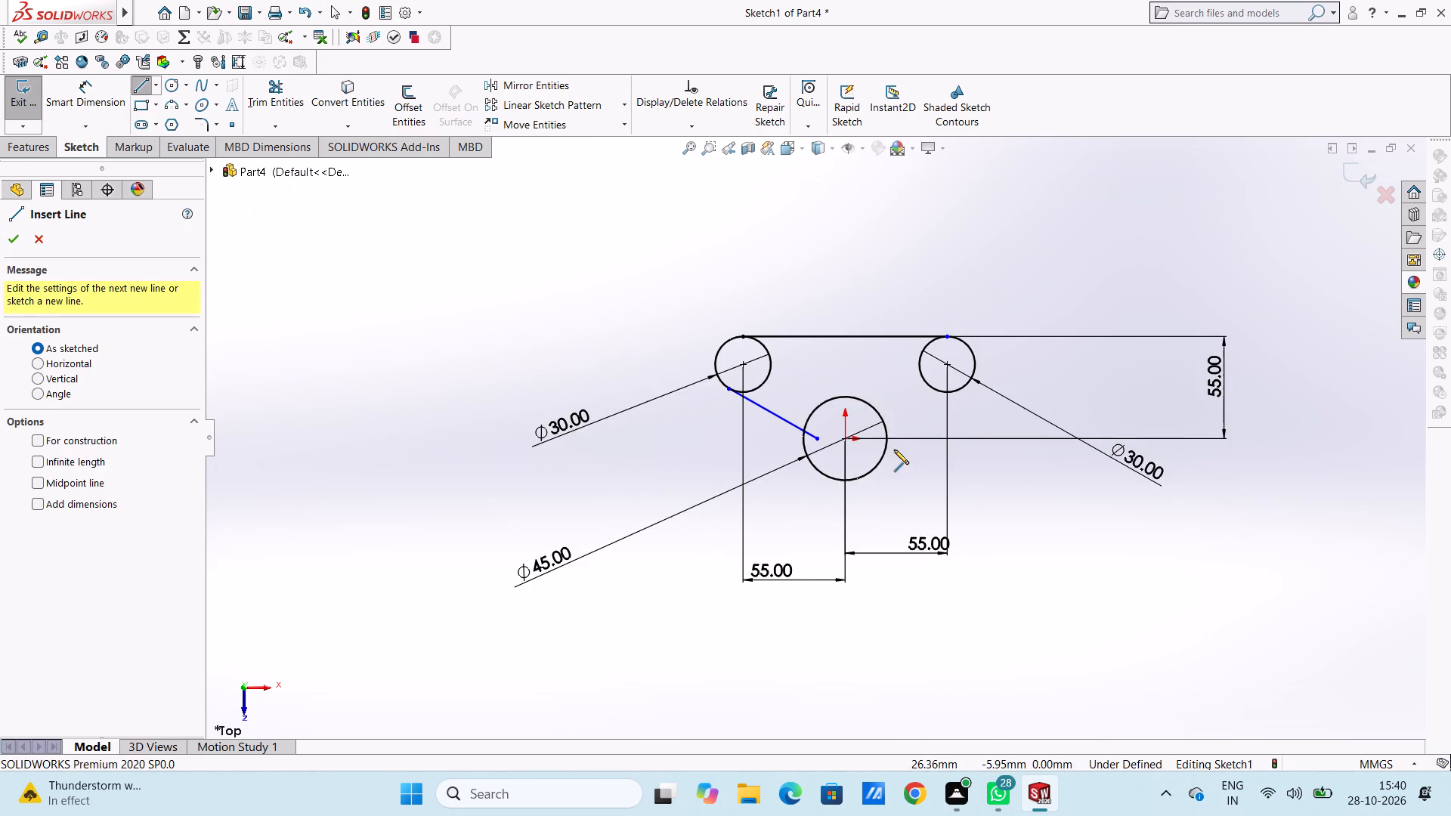
pyautogui.scroll(-5, 894, 450)
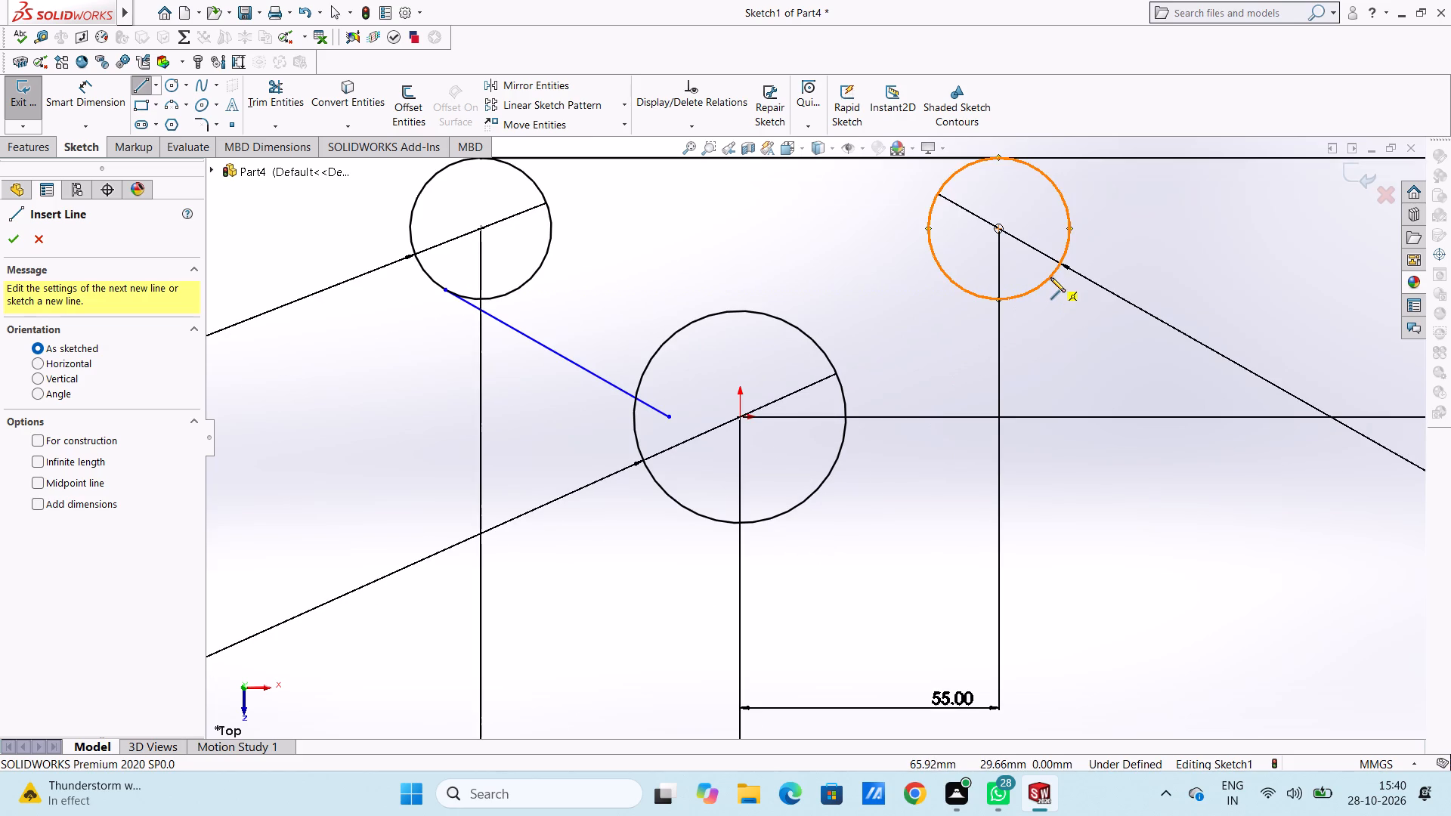
pyautogui.click(1053, 273)
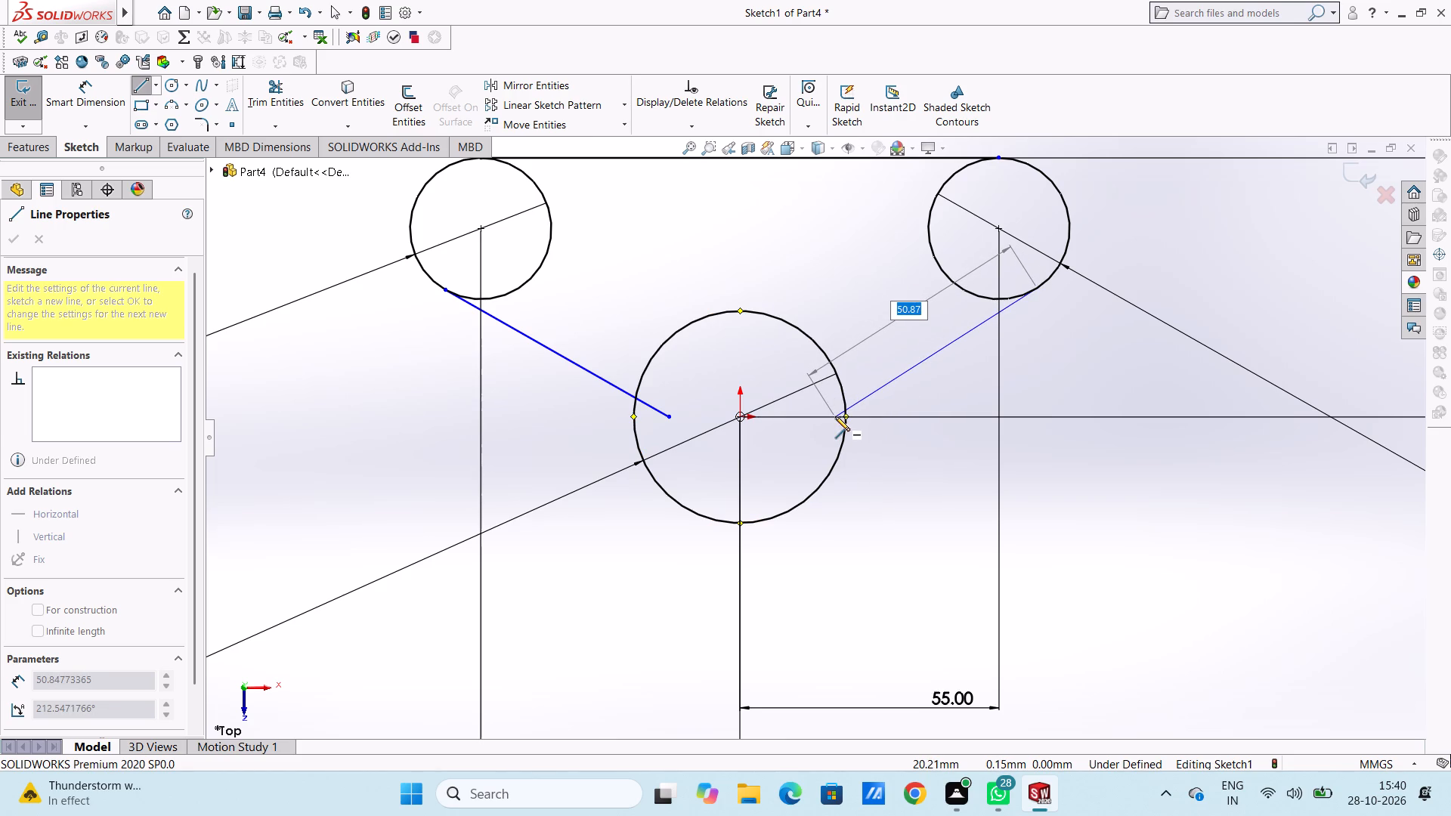
pyautogui.click(835, 416)
pyautogui.rightClick(852, 270)
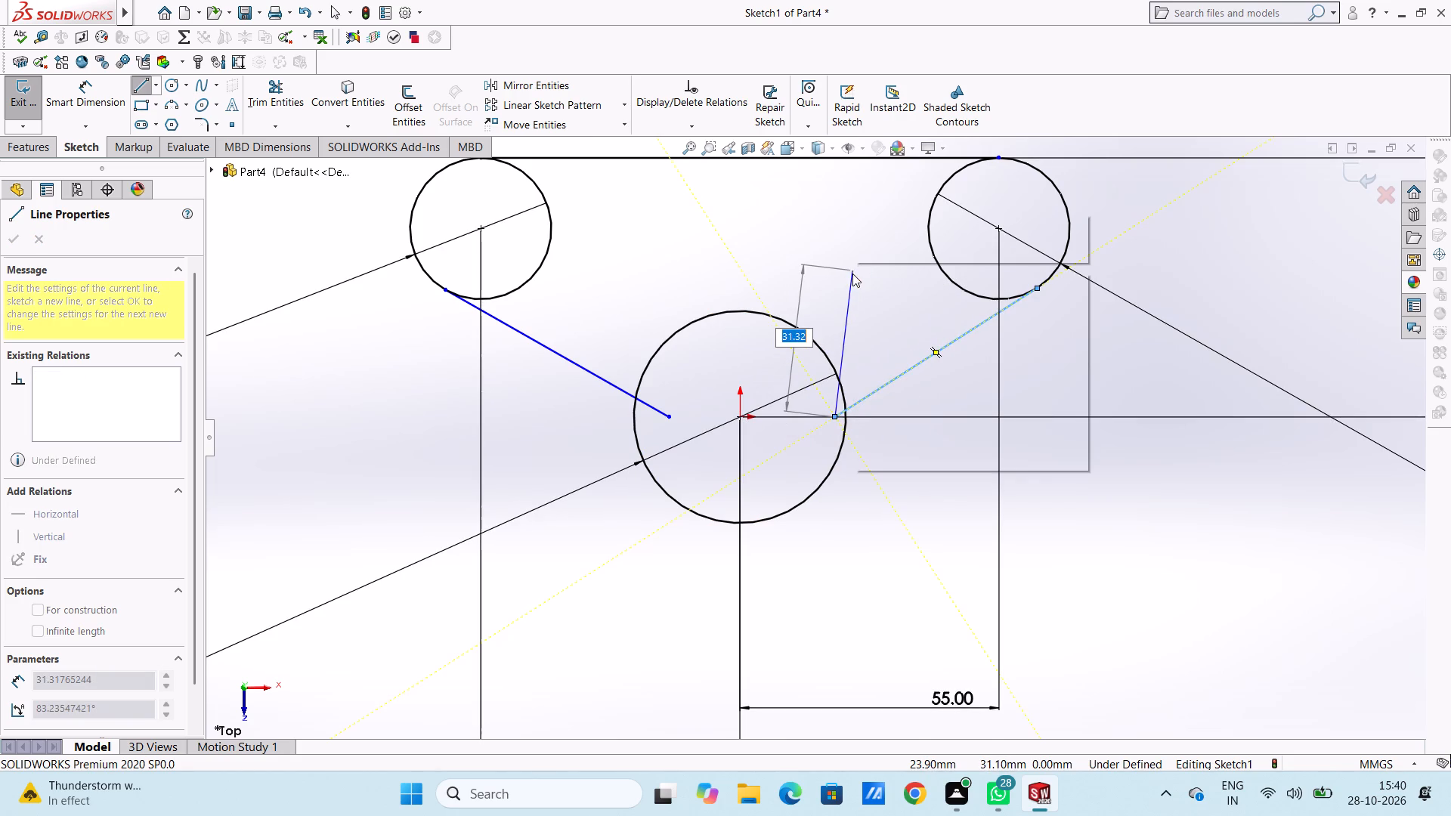
pyautogui.click(868, 280)
pyautogui.click(835, 284)
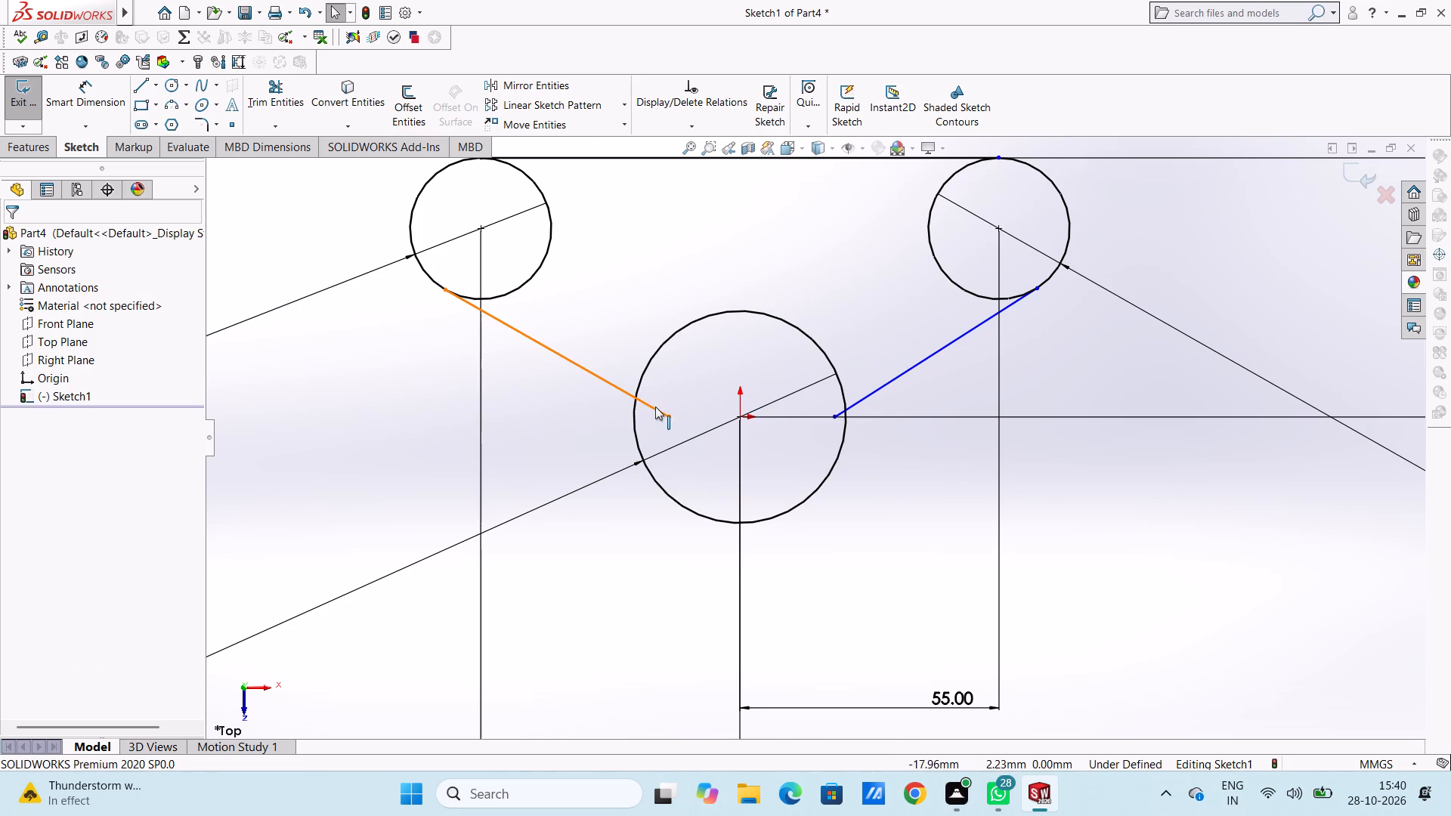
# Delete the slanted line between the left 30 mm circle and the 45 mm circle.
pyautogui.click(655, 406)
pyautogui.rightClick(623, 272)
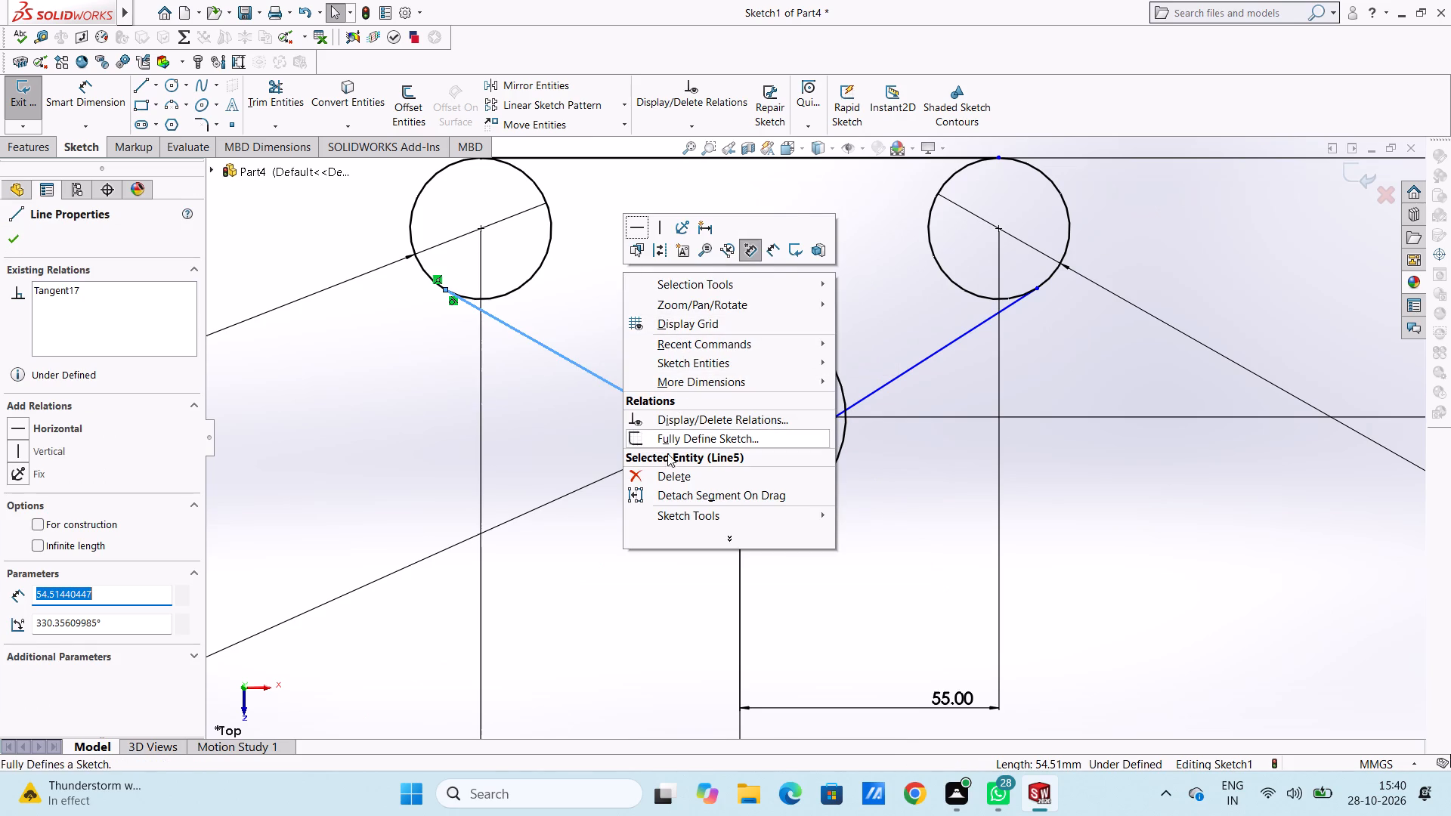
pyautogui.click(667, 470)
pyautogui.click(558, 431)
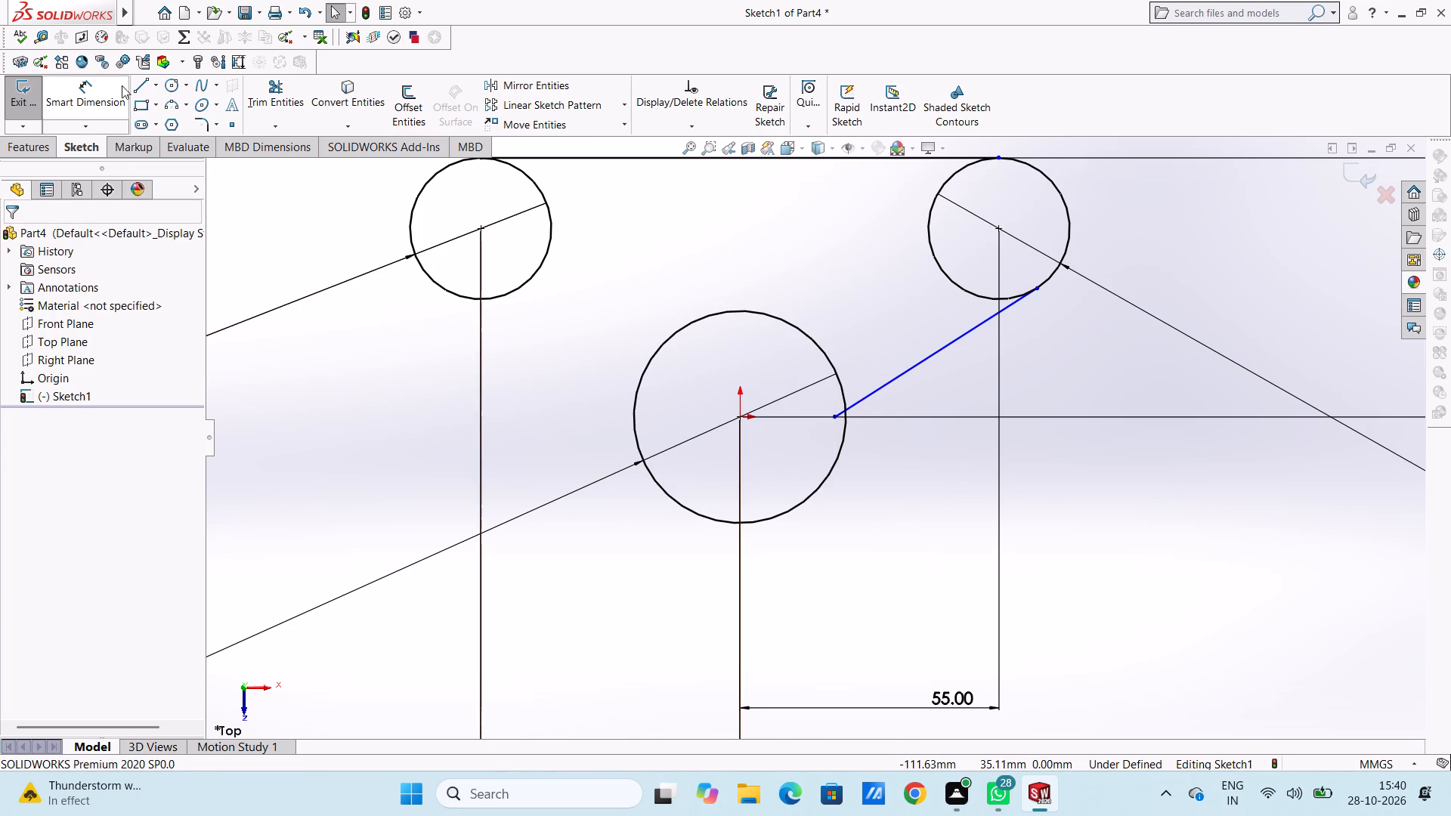
# Draw a line from the lower-left edge of the left 30 mm circle to just inside the 45 mm circle's left side, about 50 mm long.
pyautogui.click(140, 86)
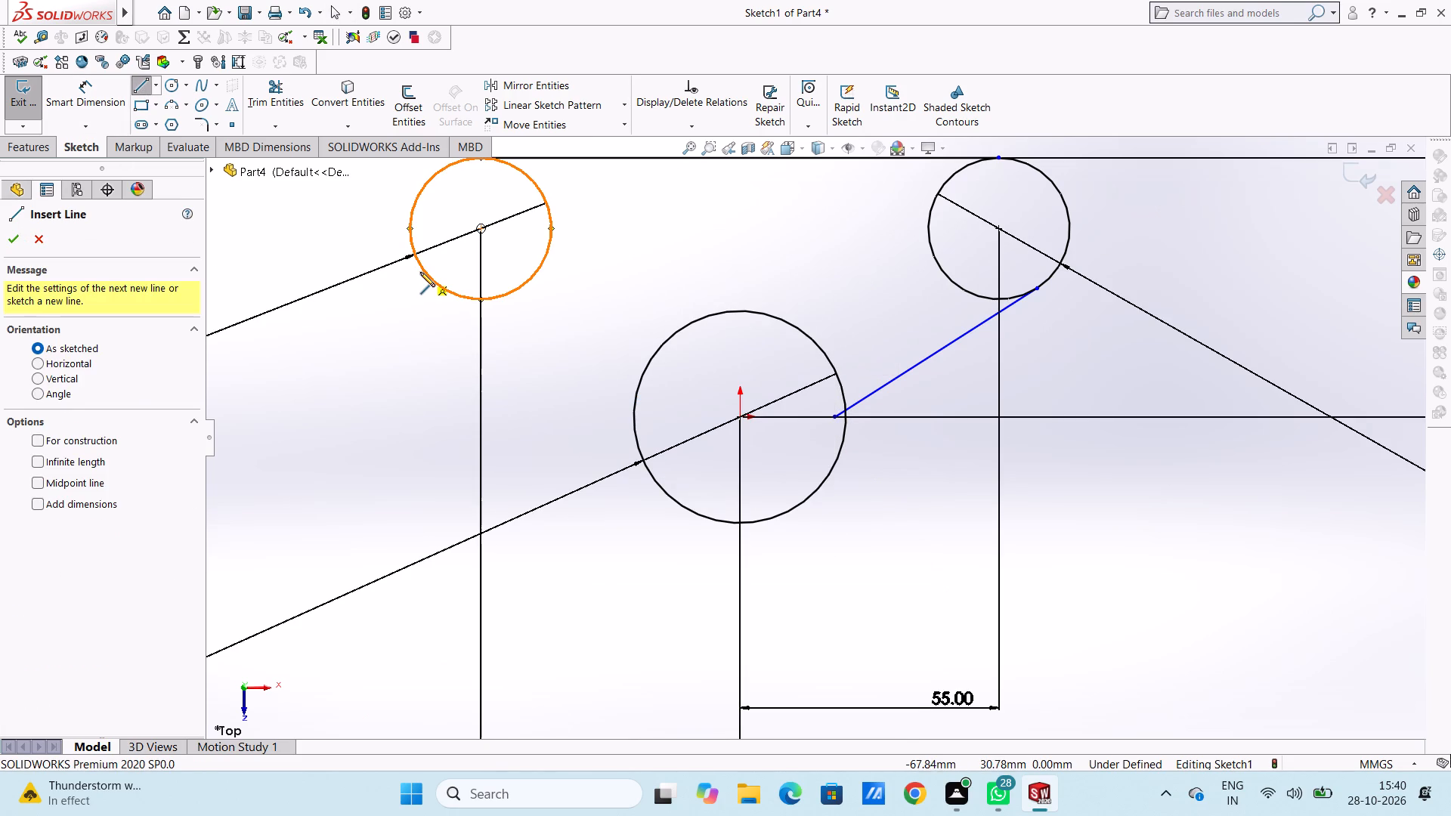
pyautogui.click(432, 280)
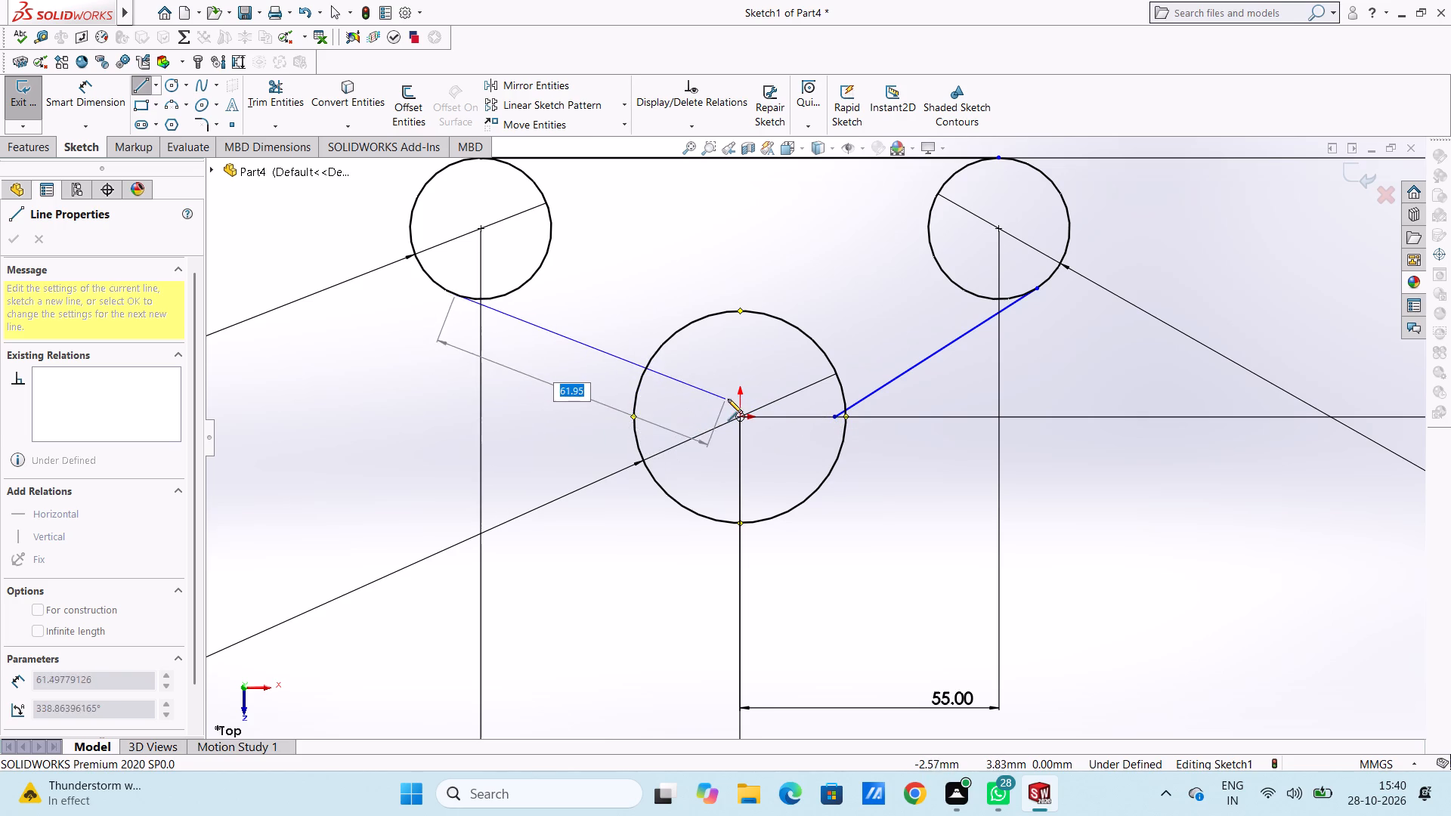
pyautogui.scroll(-7, 729, 405)
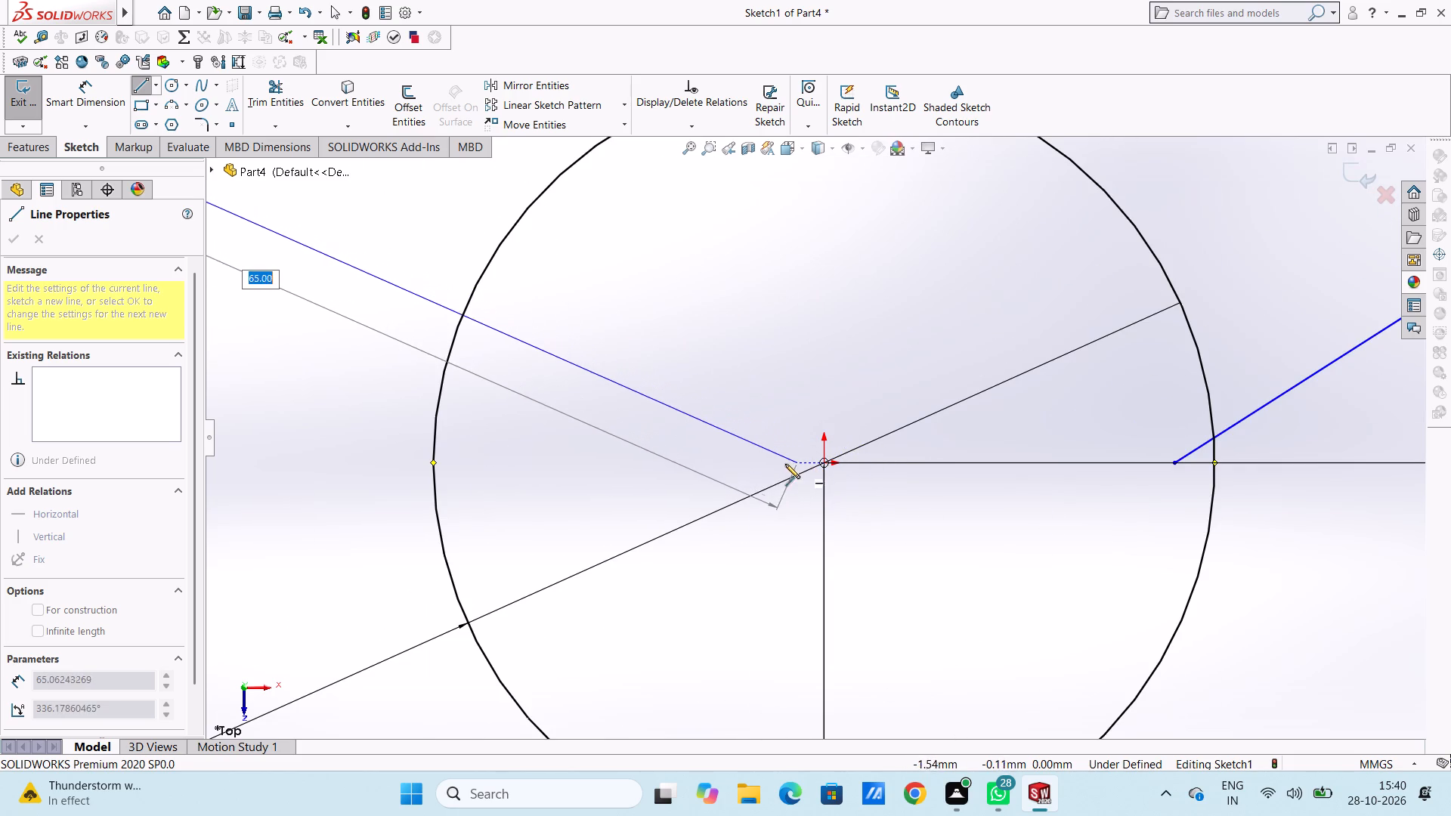
pyautogui.click(453, 462)
pyautogui.scroll(10, 637, 425)
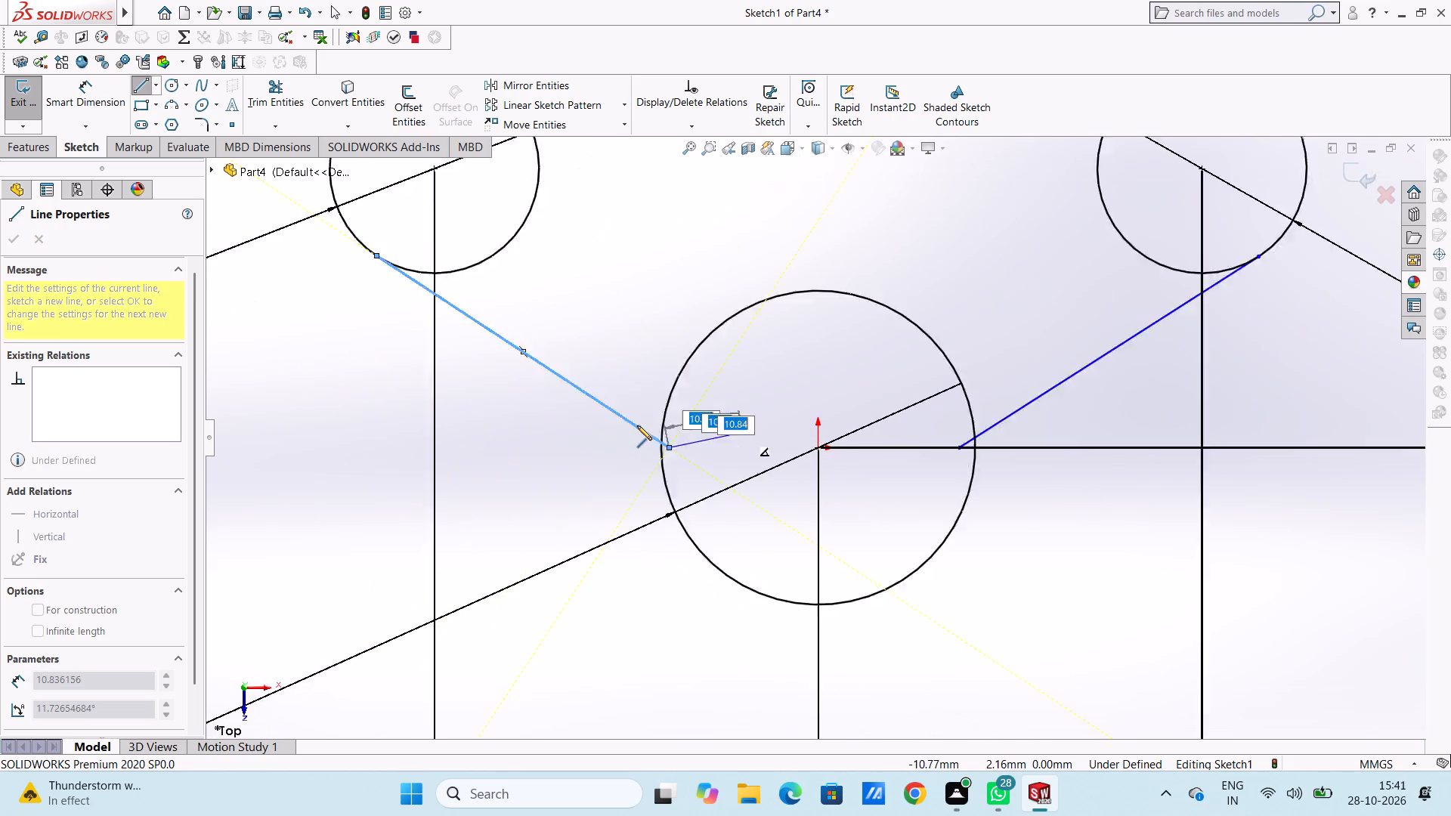
pyautogui.rightClick(436, 394)
pyautogui.doubleClick(456, 409)
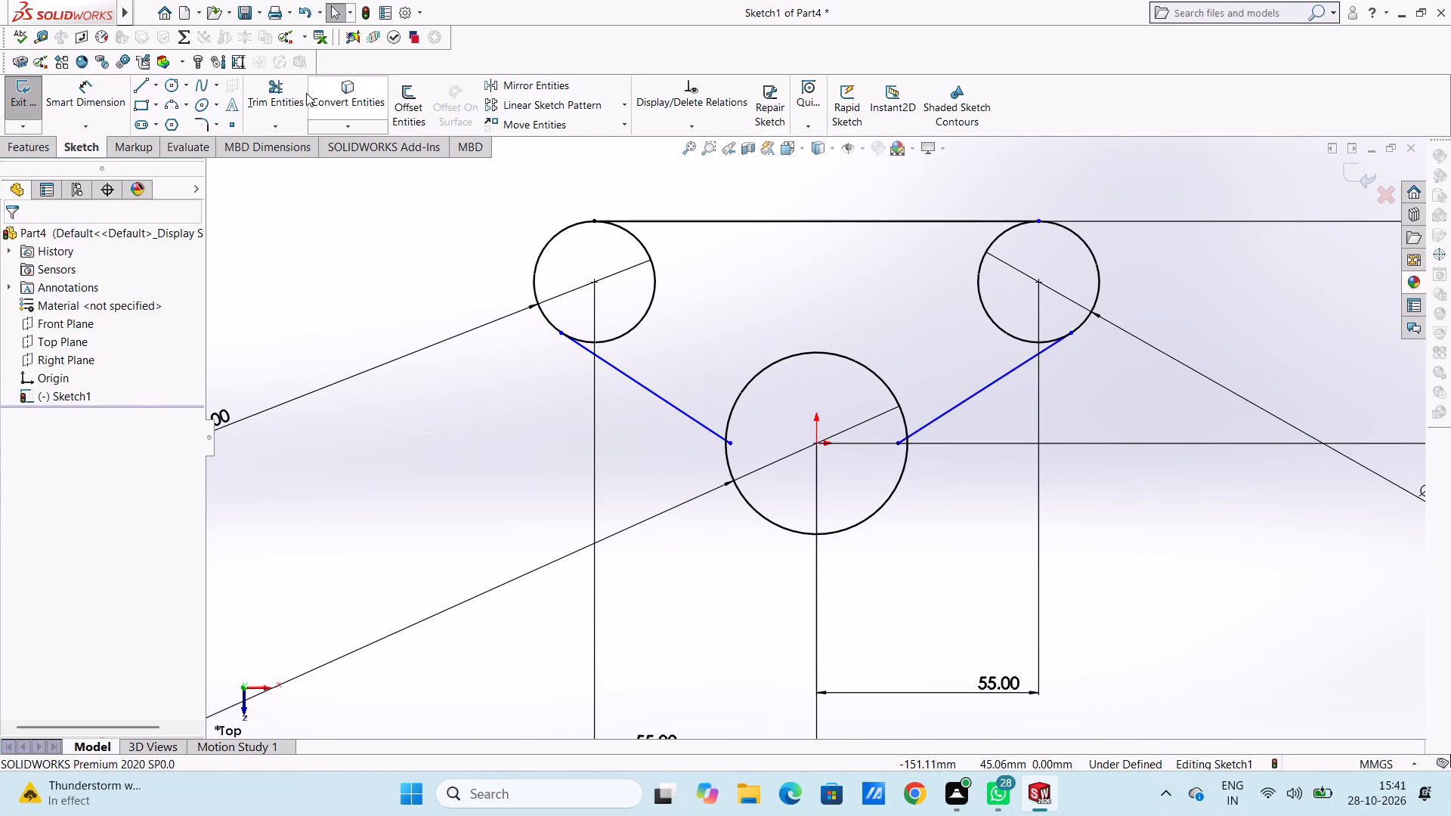
# Trim the short ends of both slanted lines that extend inside the 45 mm circle, using Trim to closest.
pyautogui.click(276, 93)
pyautogui.scroll(-4, 741, 459)
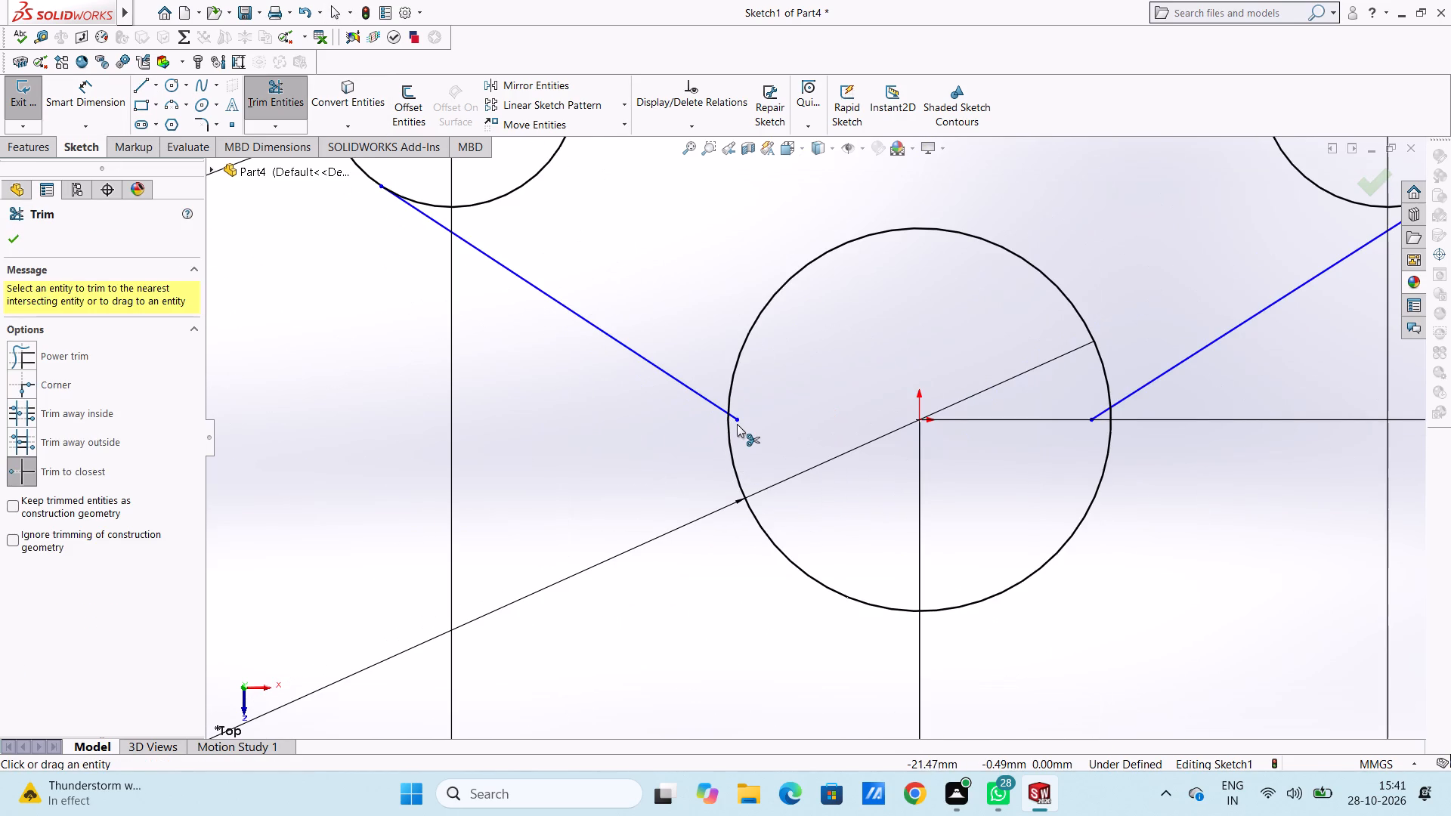
pyautogui.click(737, 419)
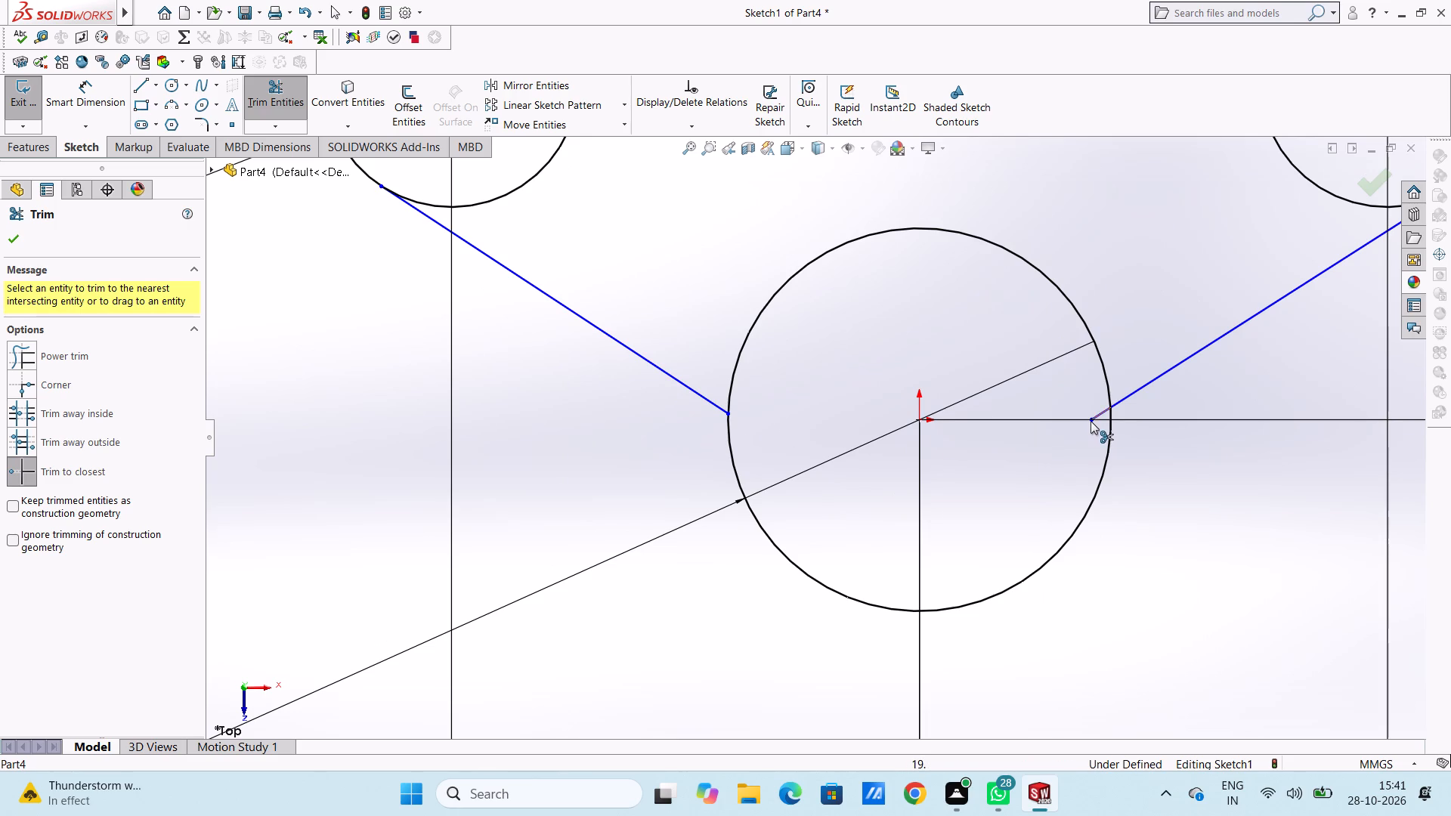
pyautogui.click(1091, 421)
pyautogui.scroll(5, 963, 410)
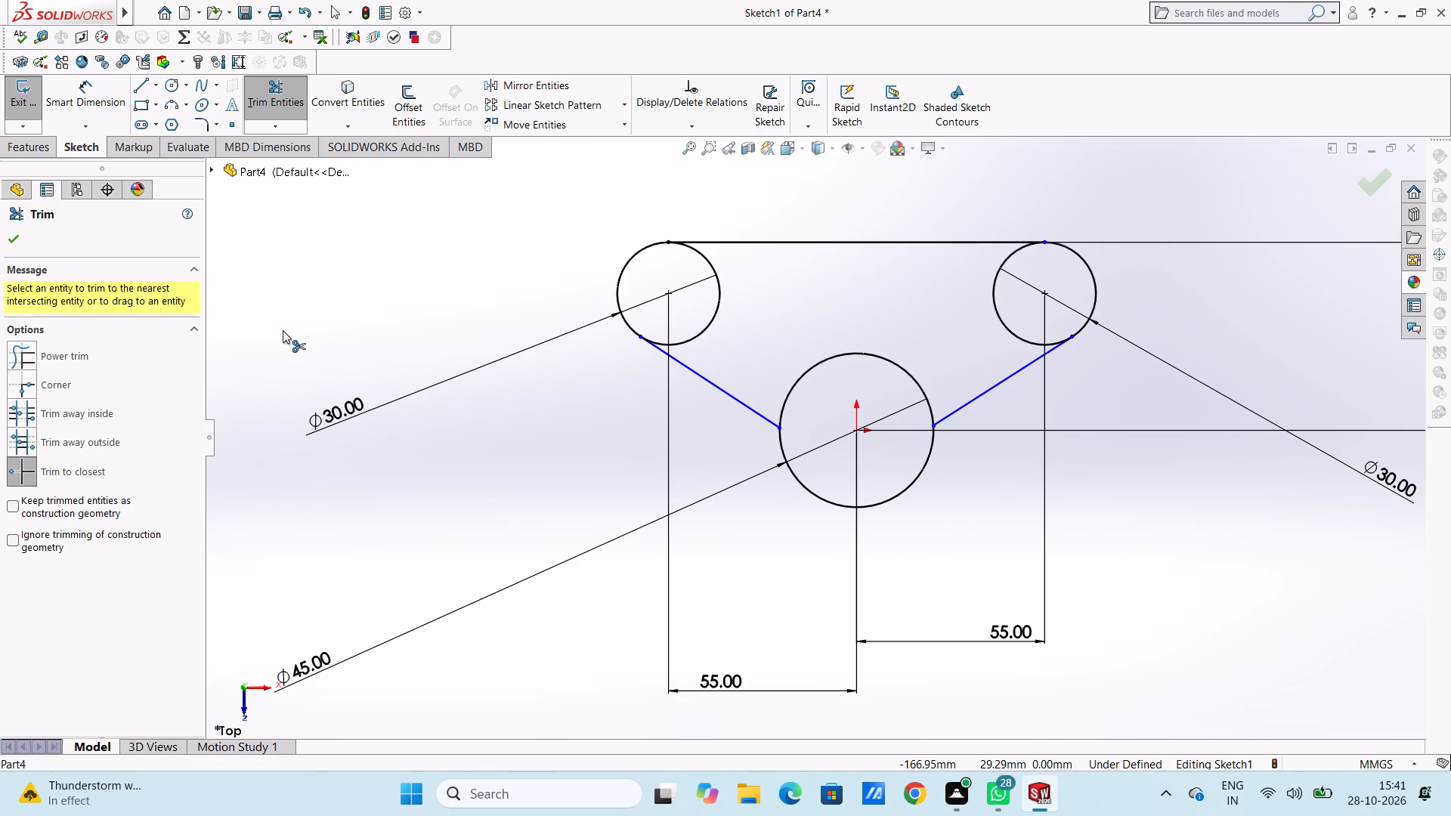
pyautogui.click(21, 236)
pyautogui.click(342, 270)
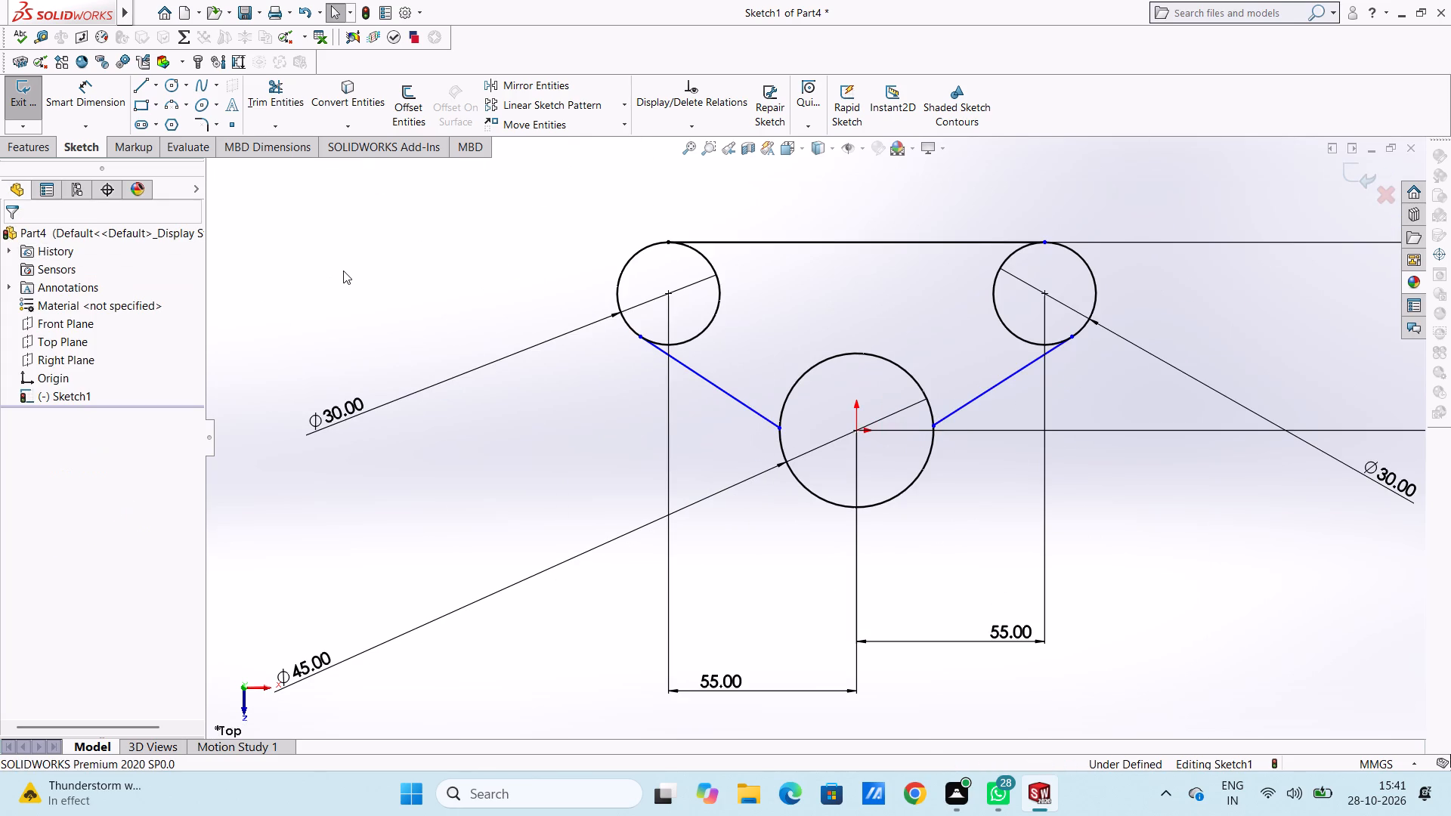
# Apply a Tangent relation between each slanted line and the 30 mm circle it touches.
pyautogui.click(737, 399)
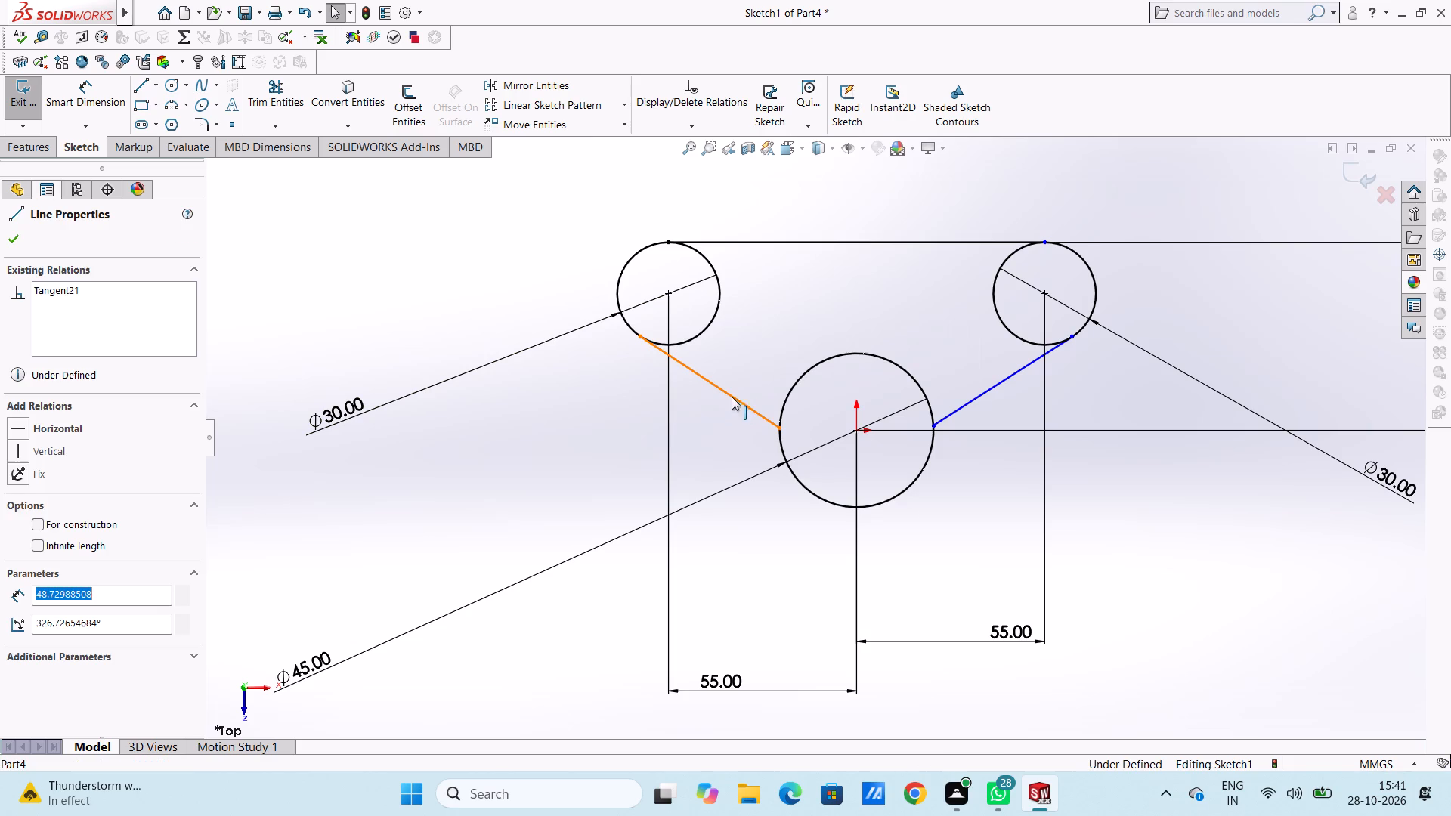
pyautogui.keyDown('ctrl'); pyautogui.click(696, 341); pyautogui.keyUp('ctrl')
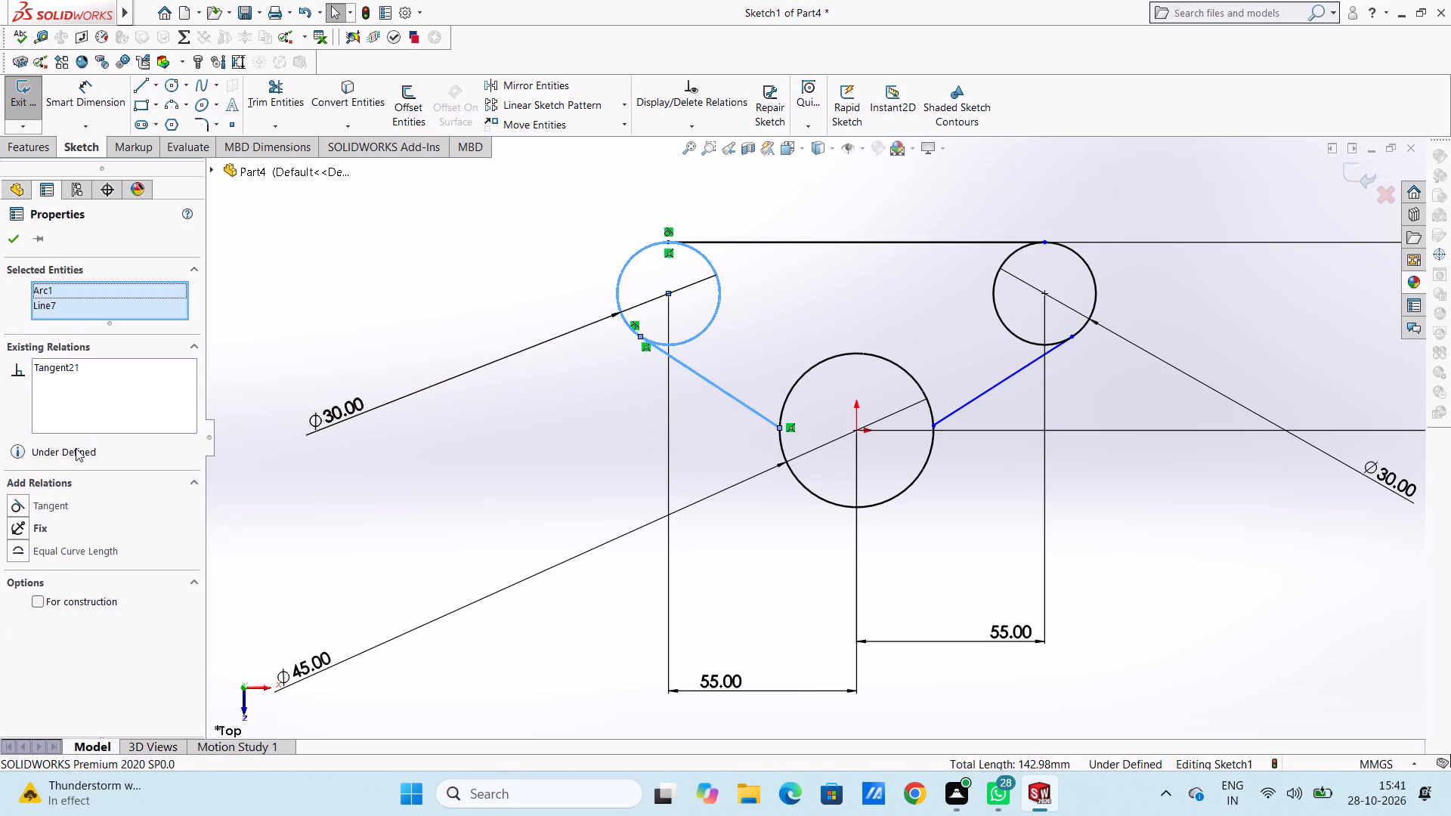
pyautogui.click(23, 502)
pyautogui.click(552, 472)
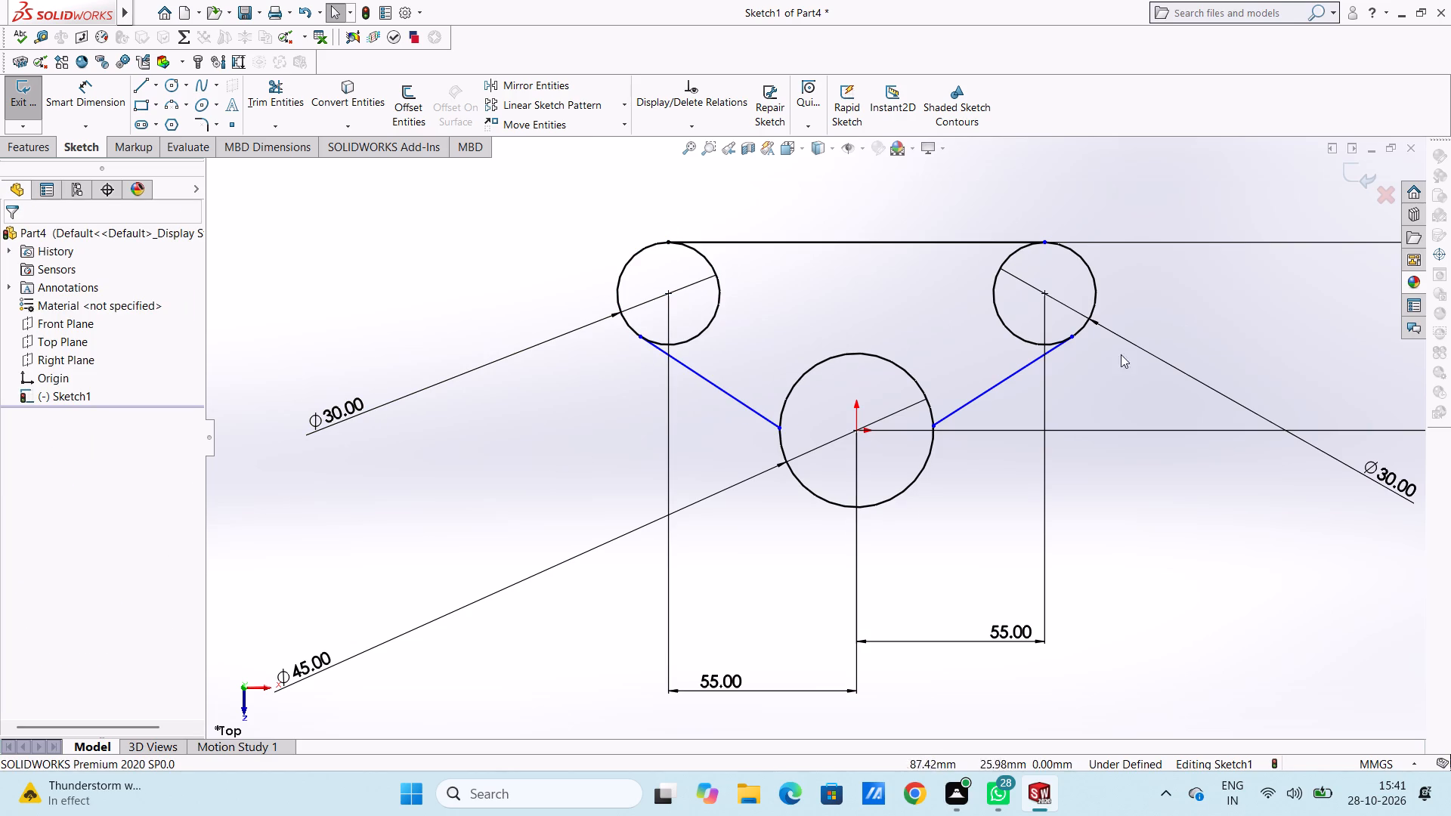
pyautogui.click(1017, 377)
pyautogui.click(1013, 371)
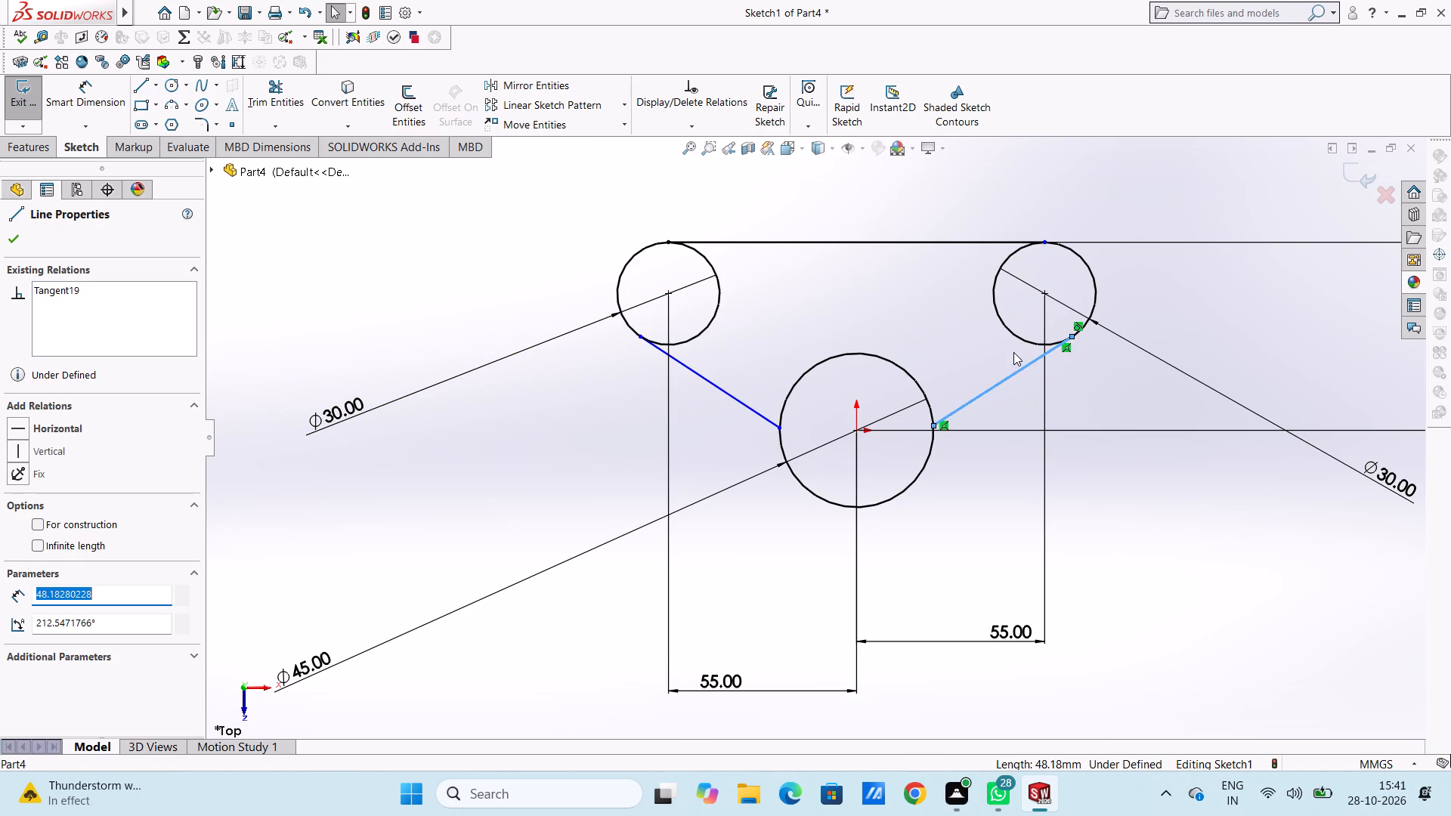
pyautogui.keyDown('ctrl'); pyautogui.click(1016, 338); pyautogui.keyUp('ctrl')
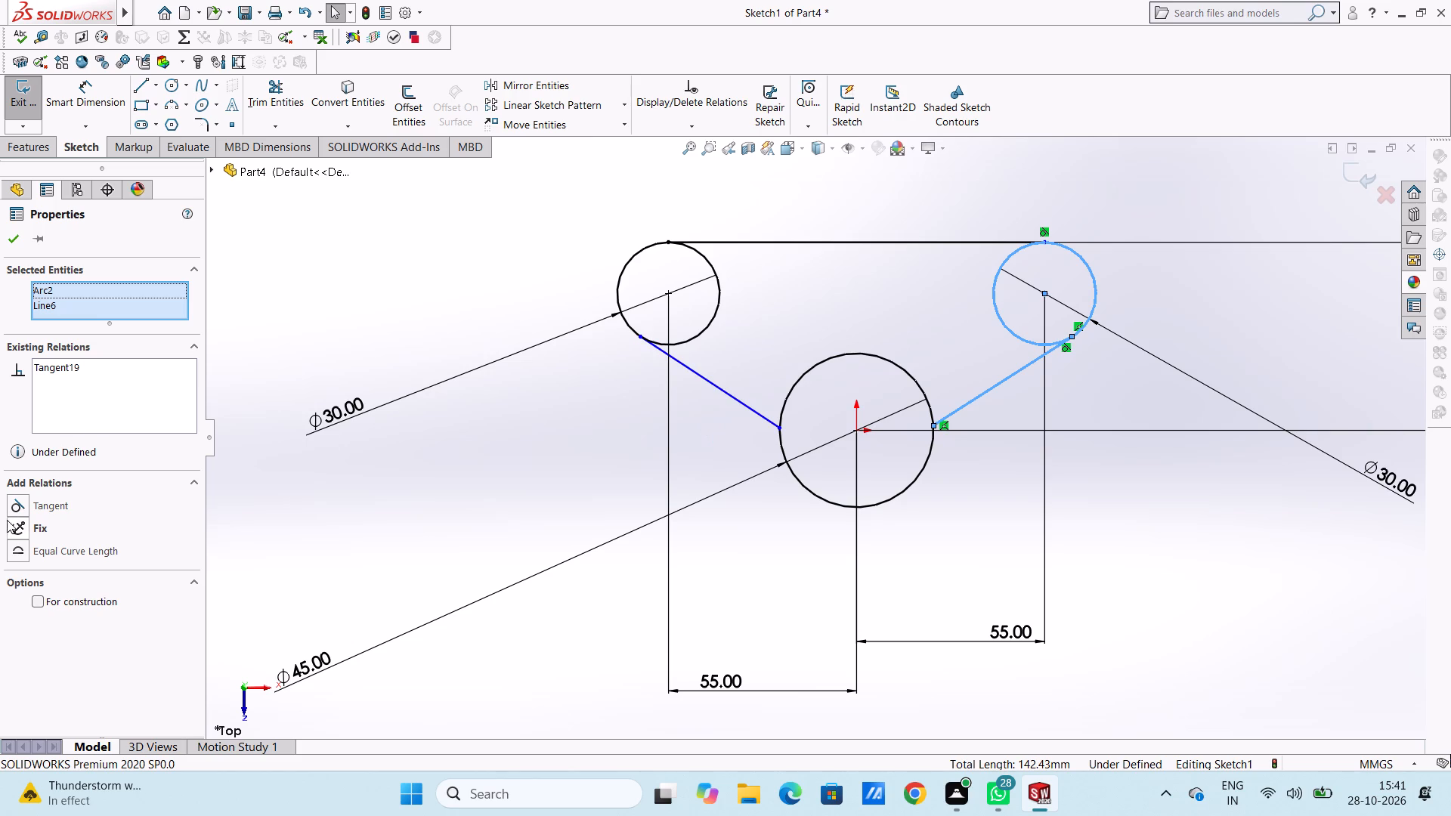
pyautogui.click(15, 505)
pyautogui.click(341, 511)
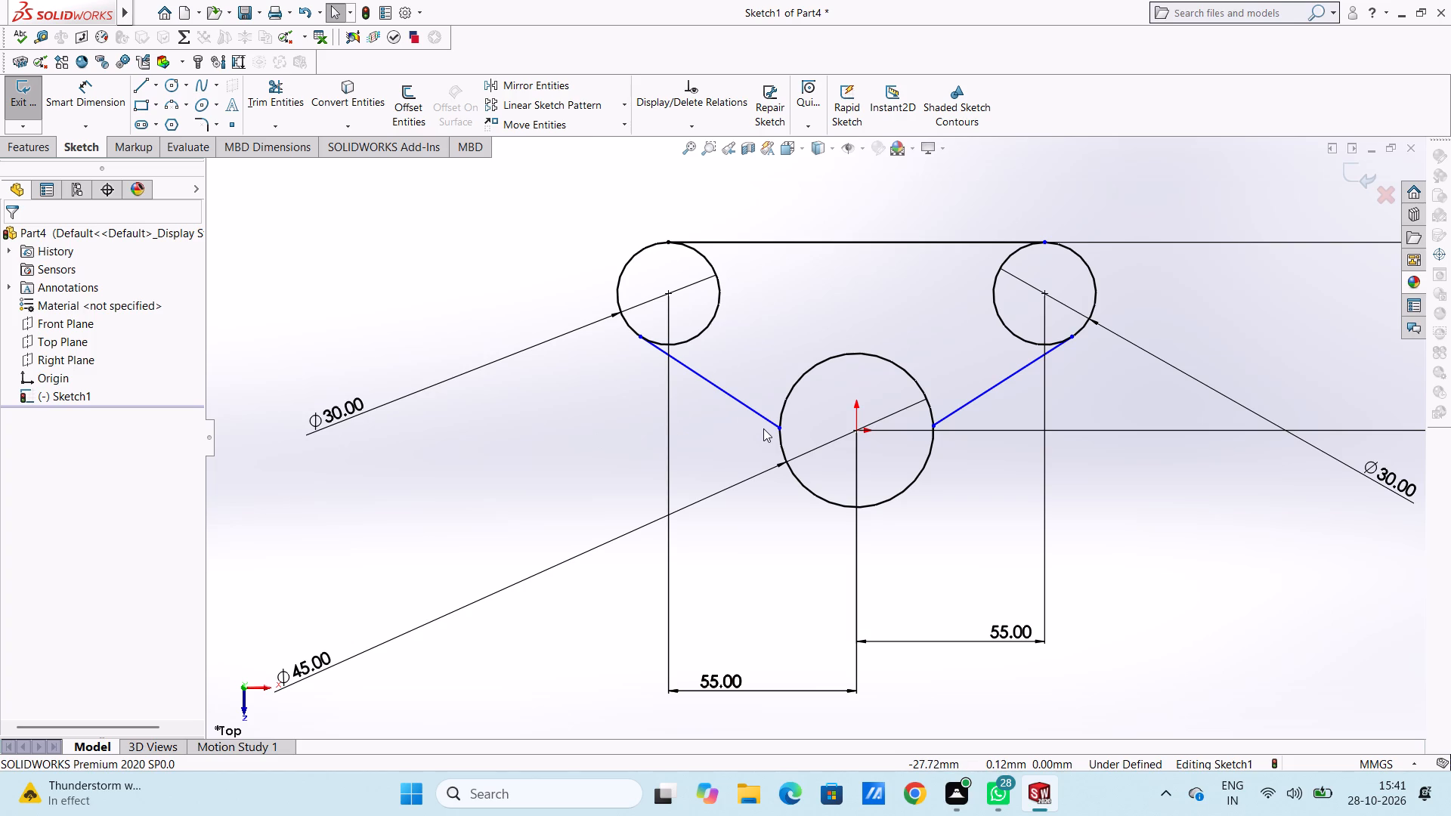
# Add a Fix relation to the left slanted line's lower endpoint on the 45 mm circle.
pyautogui.scroll(-5, 796, 427)
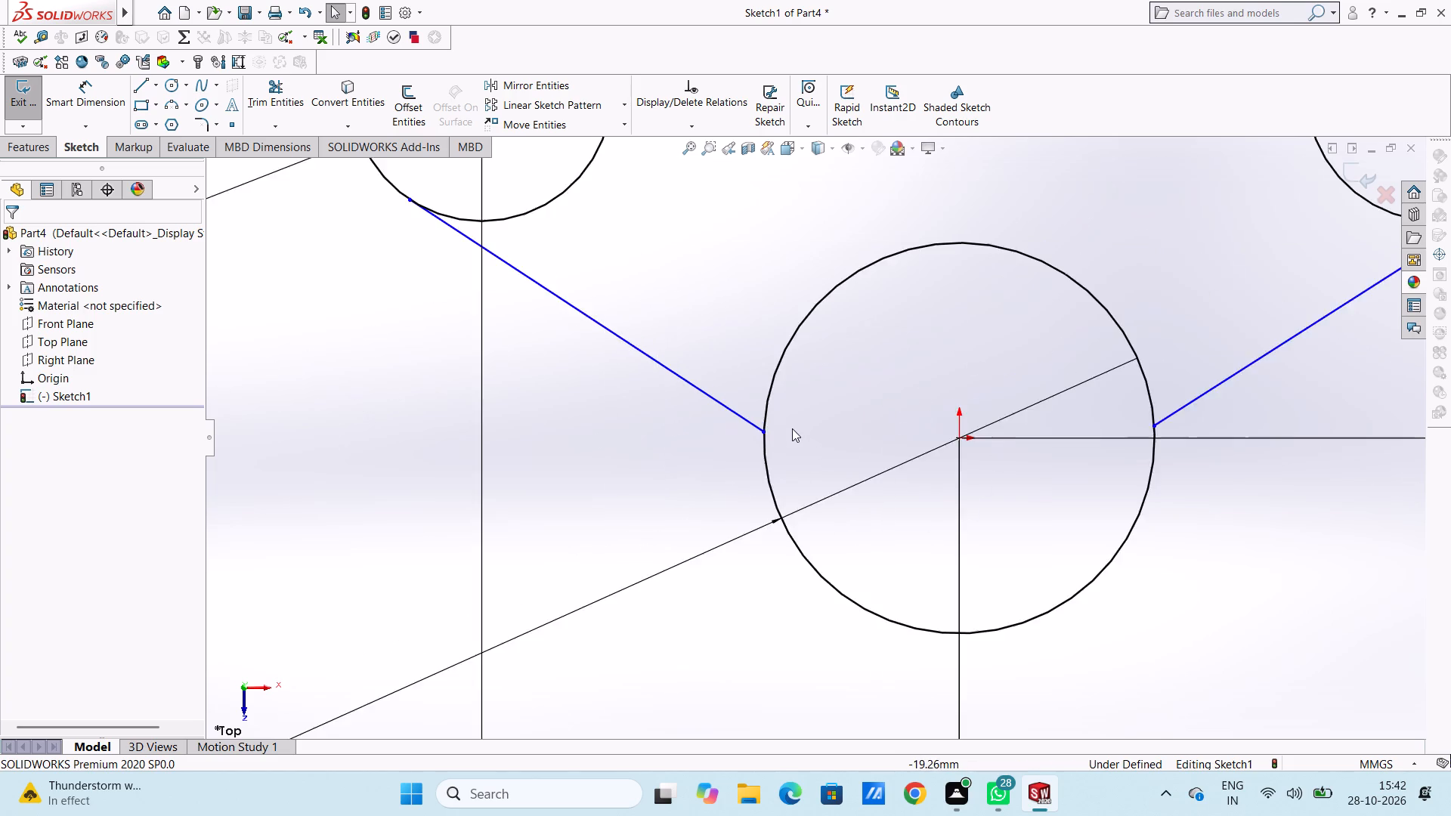
pyautogui.scroll(-5, 792, 429)
pyautogui.click(728, 440)
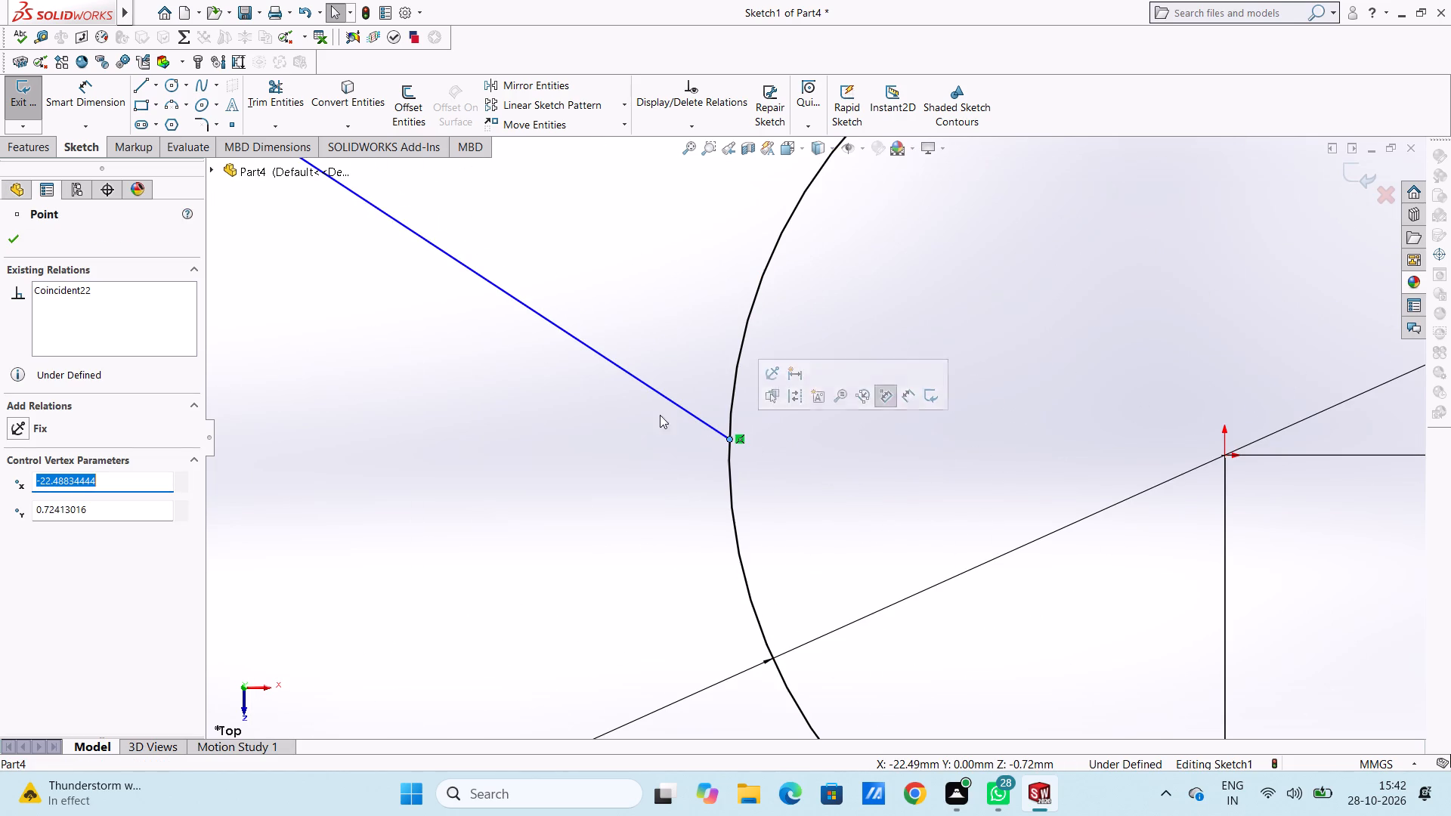
pyautogui.click(20, 428)
pyautogui.click(499, 431)
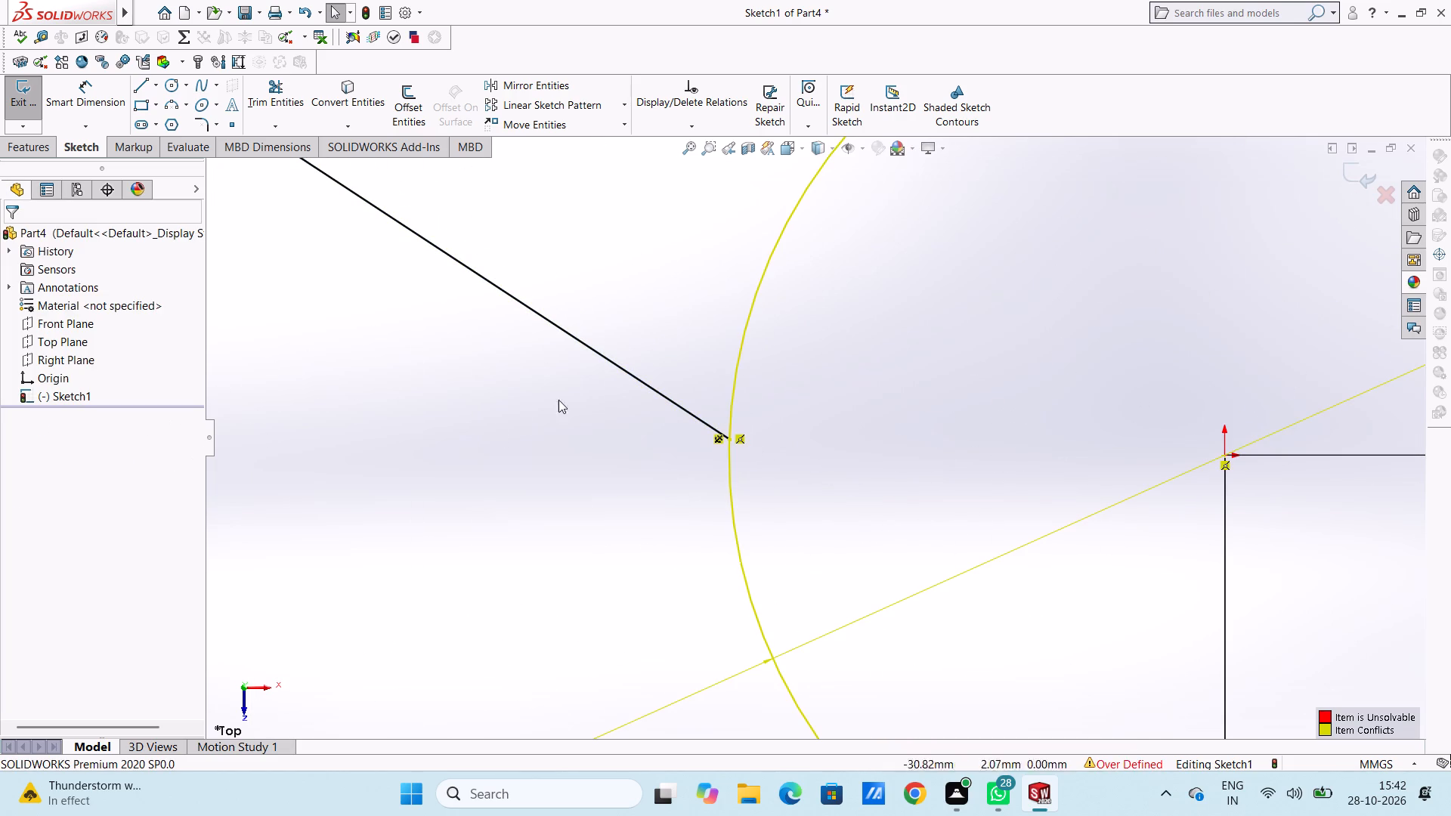
# Delete the 45 mm diameter dimension from the circle at the origin.
pyautogui.scroll(12, 565, 393)
pyautogui.click(379, 648)
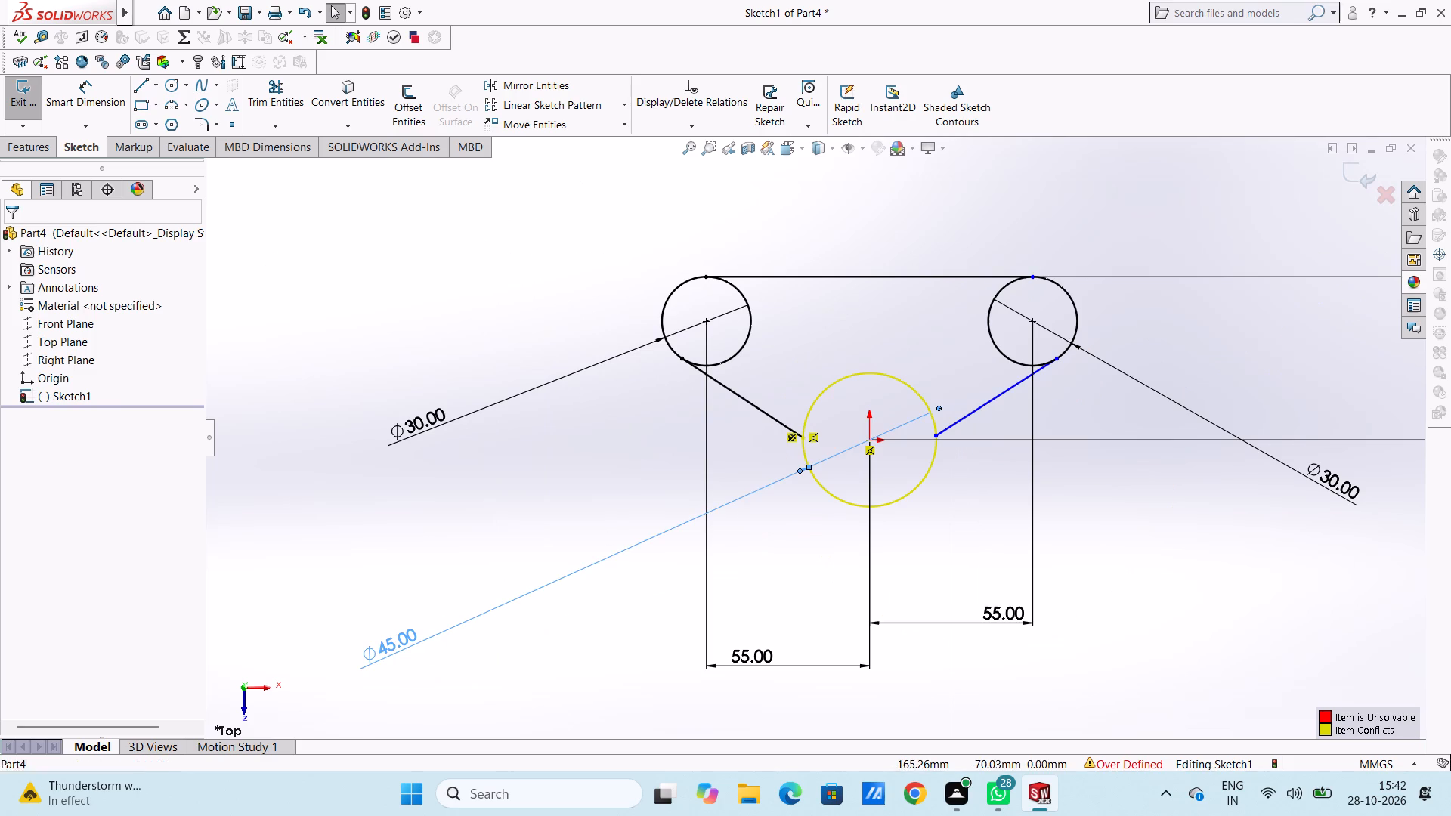
pyautogui.rightClick(471, 462)
pyautogui.click(493, 611)
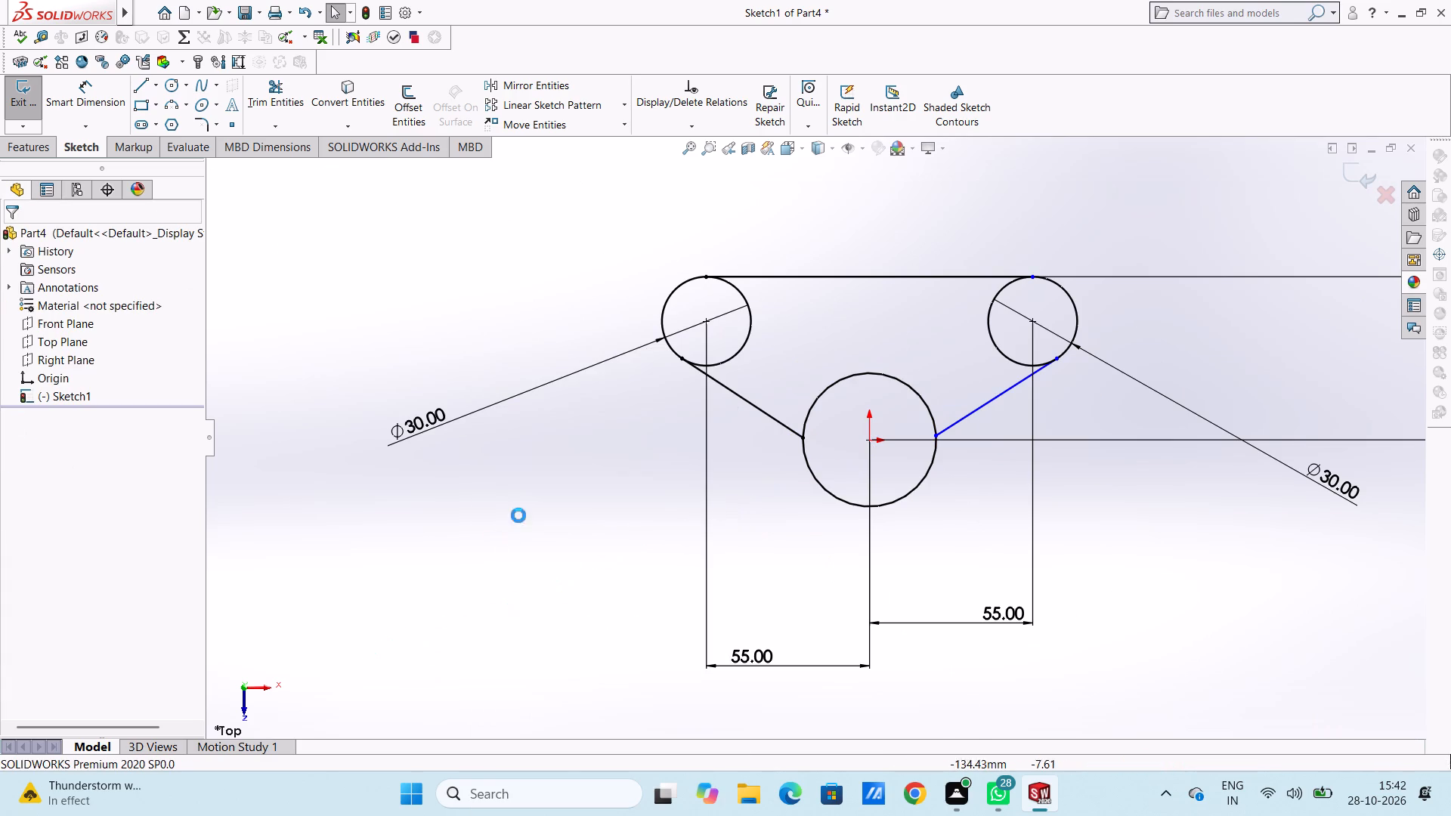
# Add a Fix relation to the right slanted line's lower endpoint on the circle at the origin.
pyautogui.scroll(-6, 917, 440)
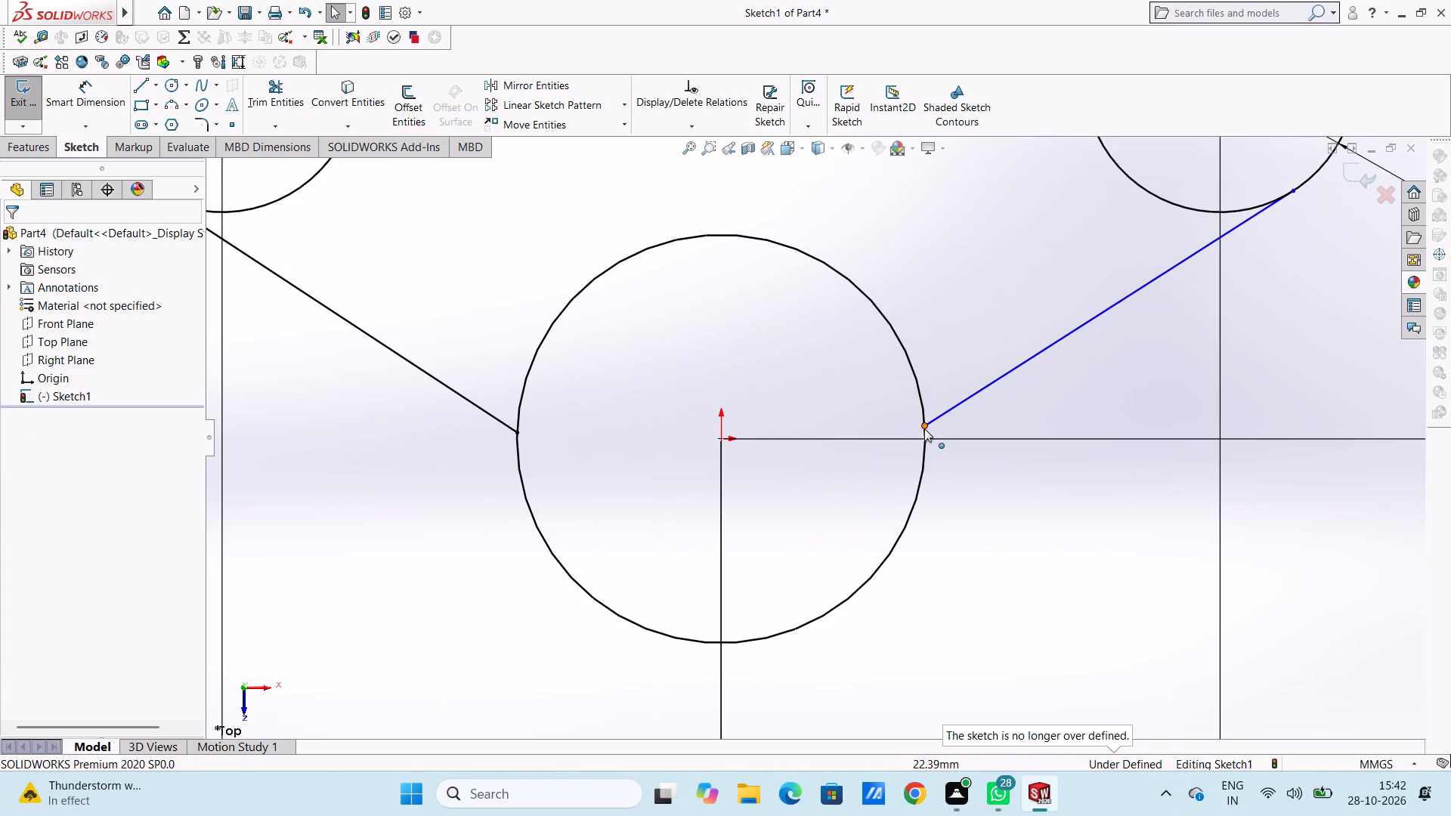
pyautogui.click(924, 428)
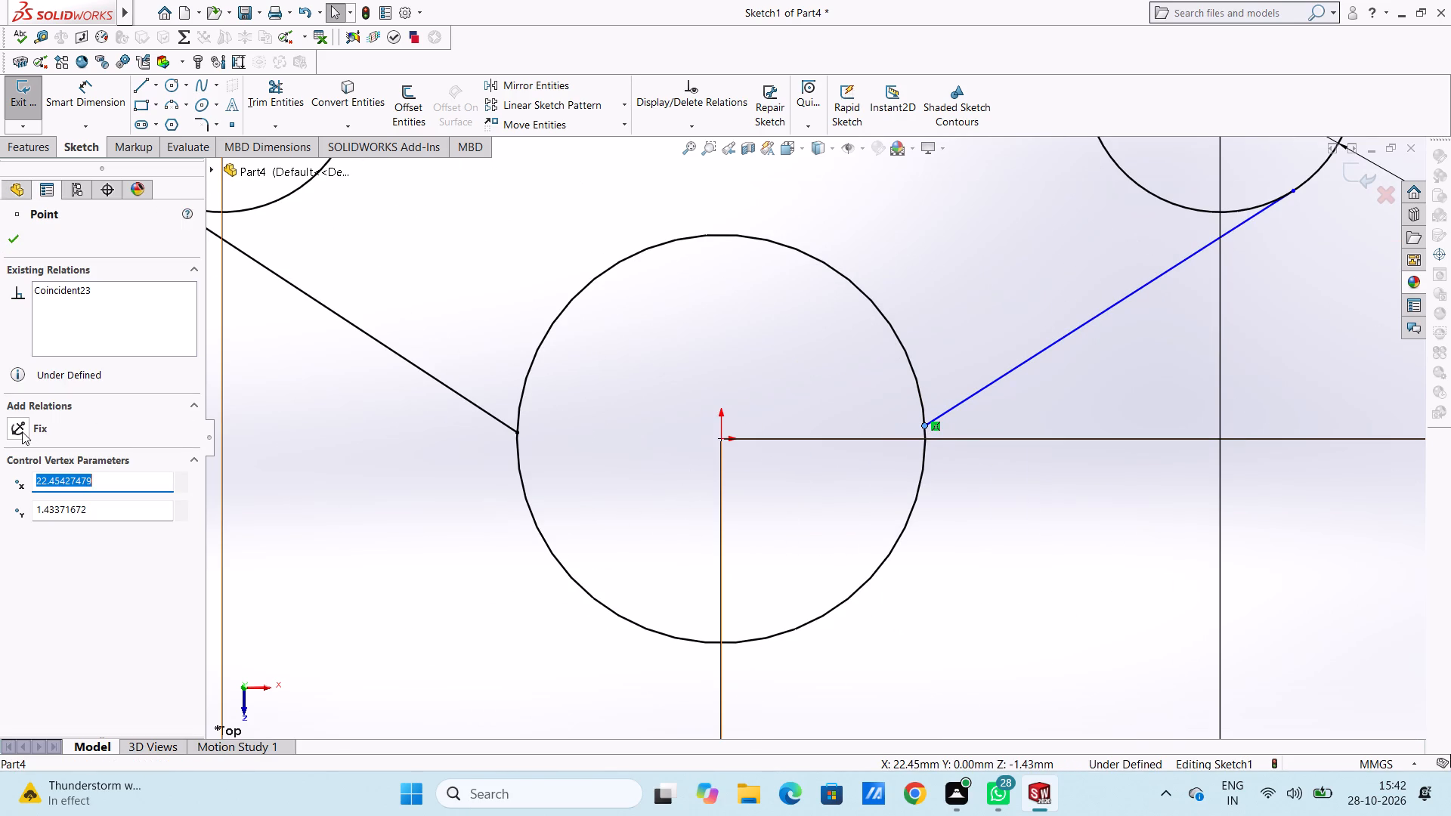
pyautogui.click(22, 430)
pyautogui.click(296, 444)
pyautogui.scroll(4, 624, 415)
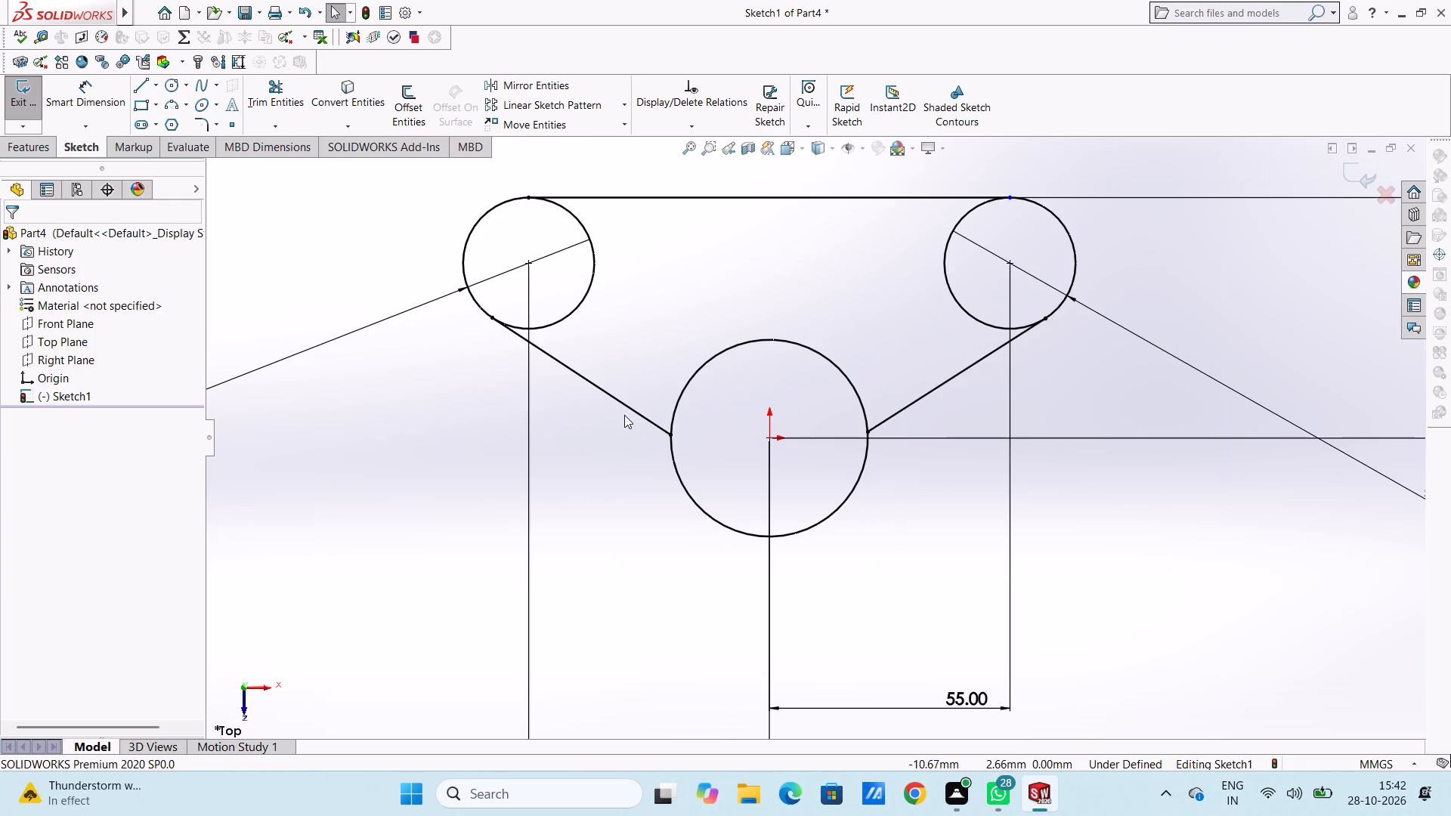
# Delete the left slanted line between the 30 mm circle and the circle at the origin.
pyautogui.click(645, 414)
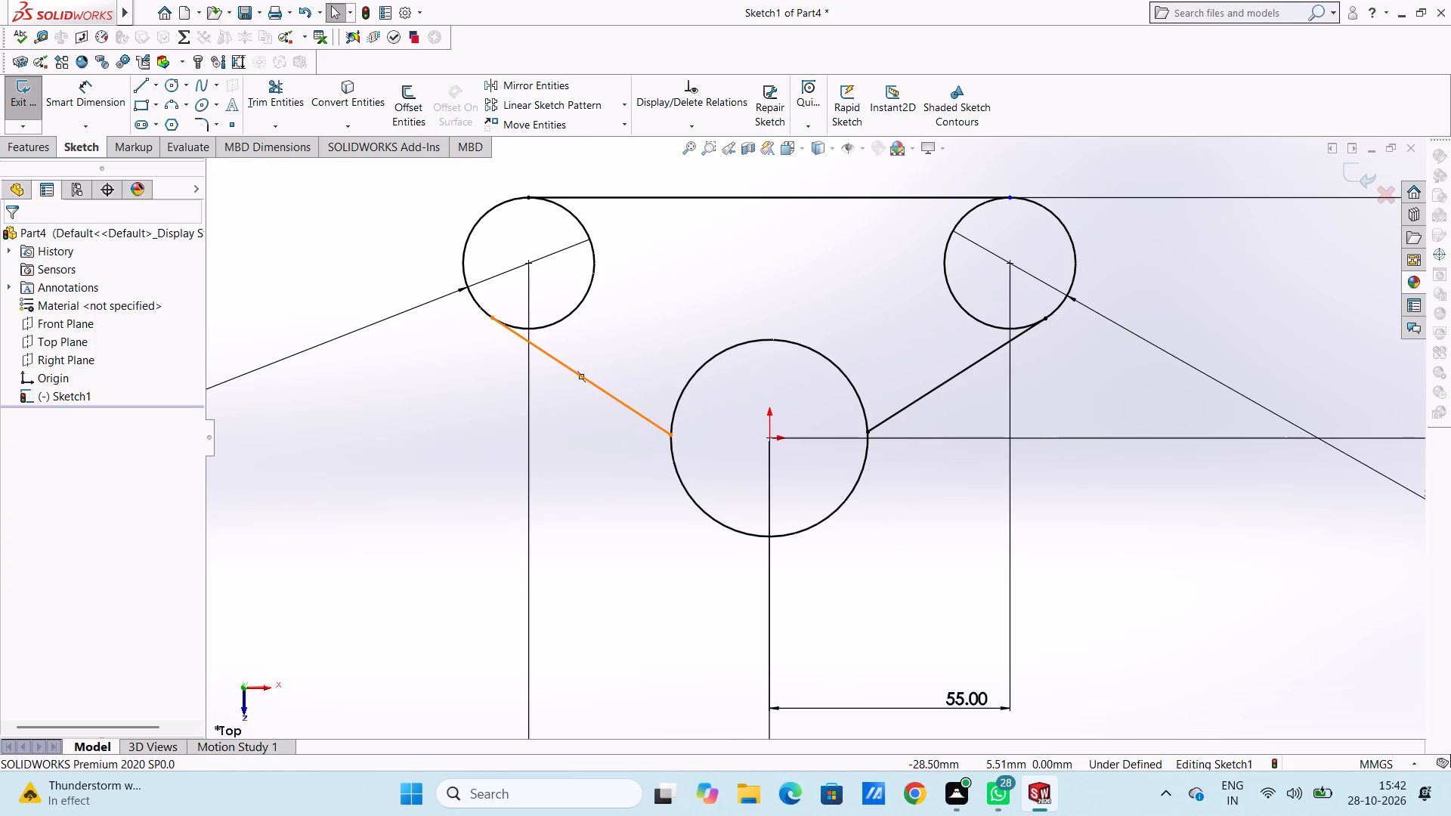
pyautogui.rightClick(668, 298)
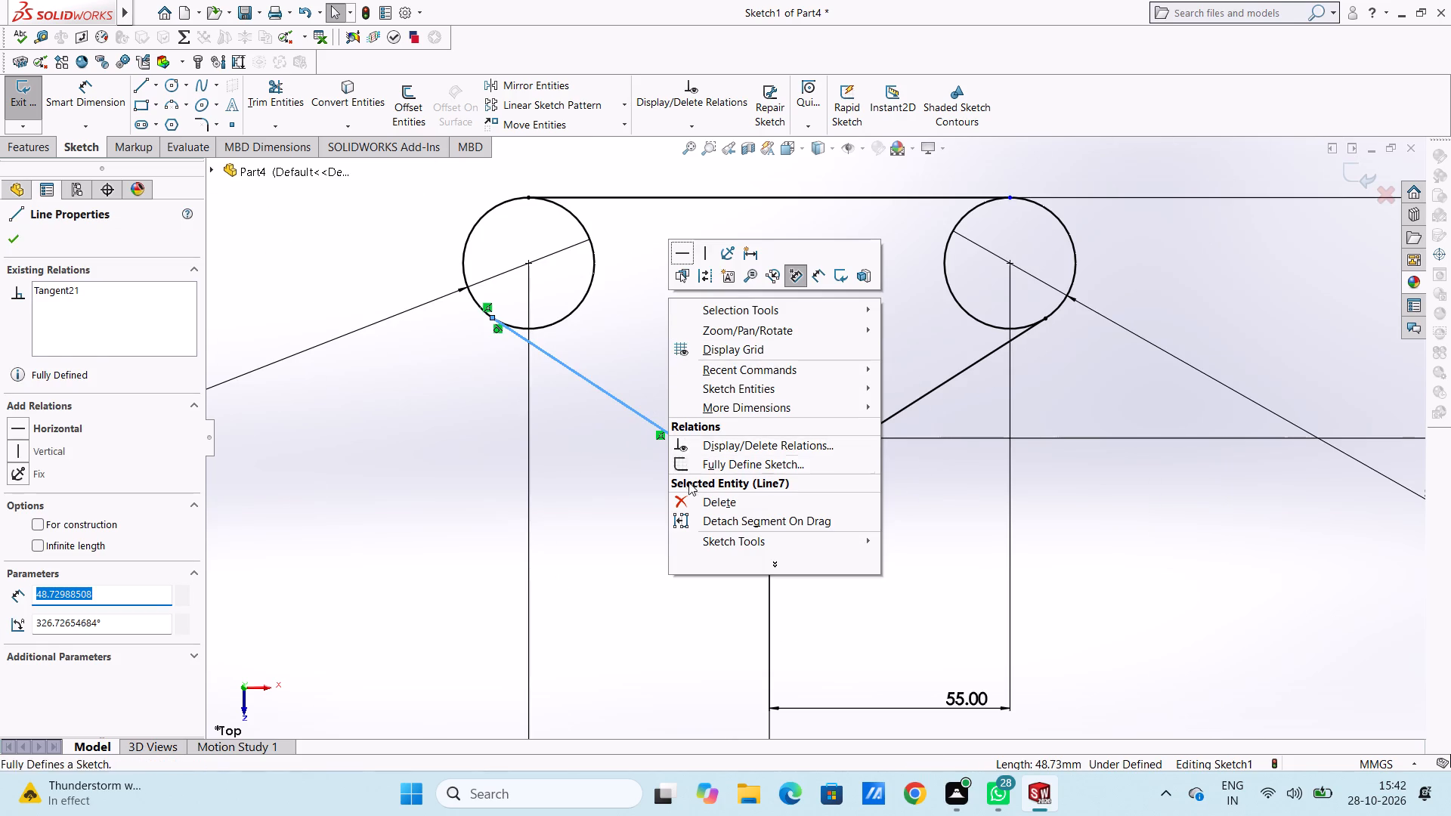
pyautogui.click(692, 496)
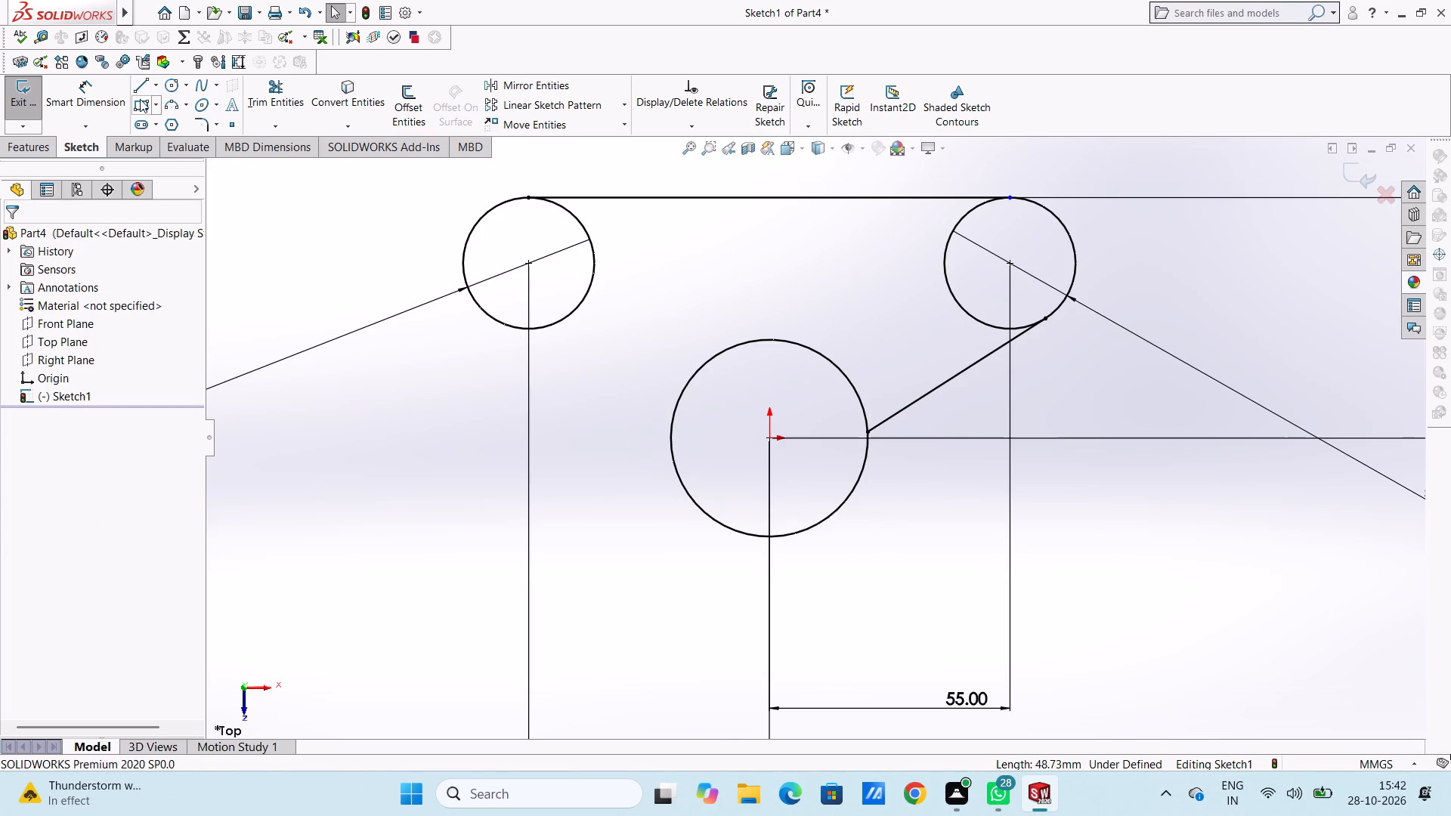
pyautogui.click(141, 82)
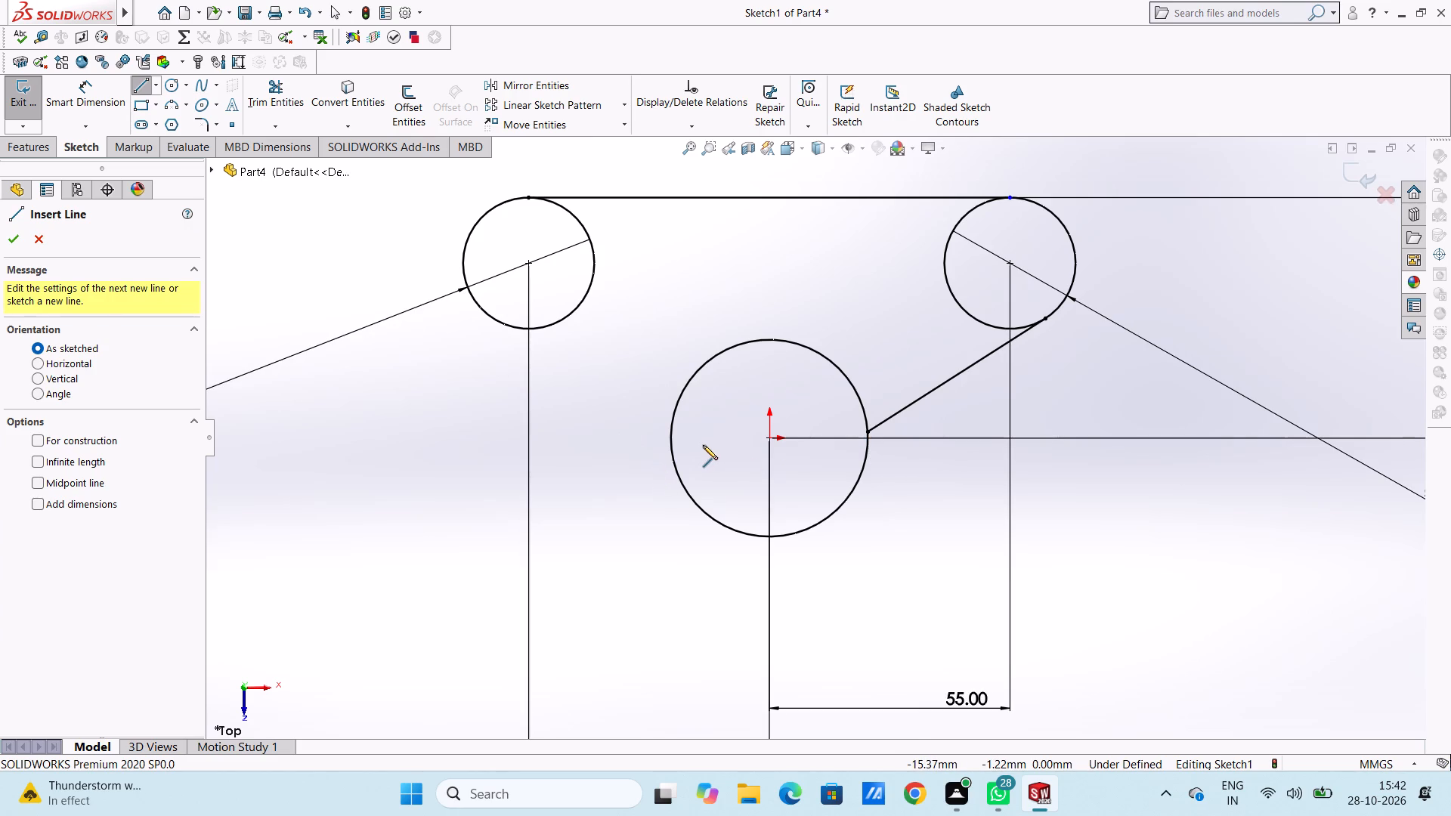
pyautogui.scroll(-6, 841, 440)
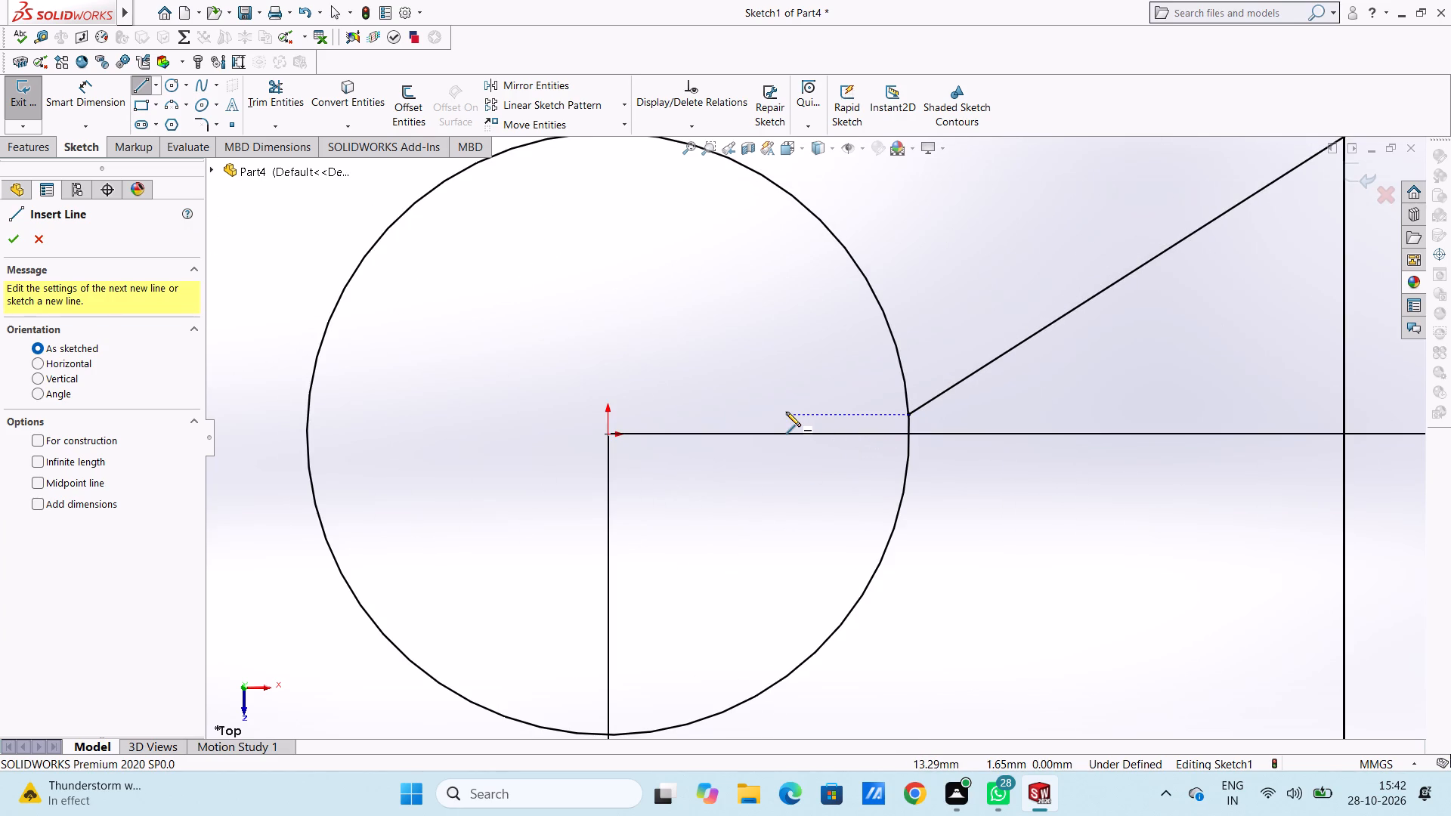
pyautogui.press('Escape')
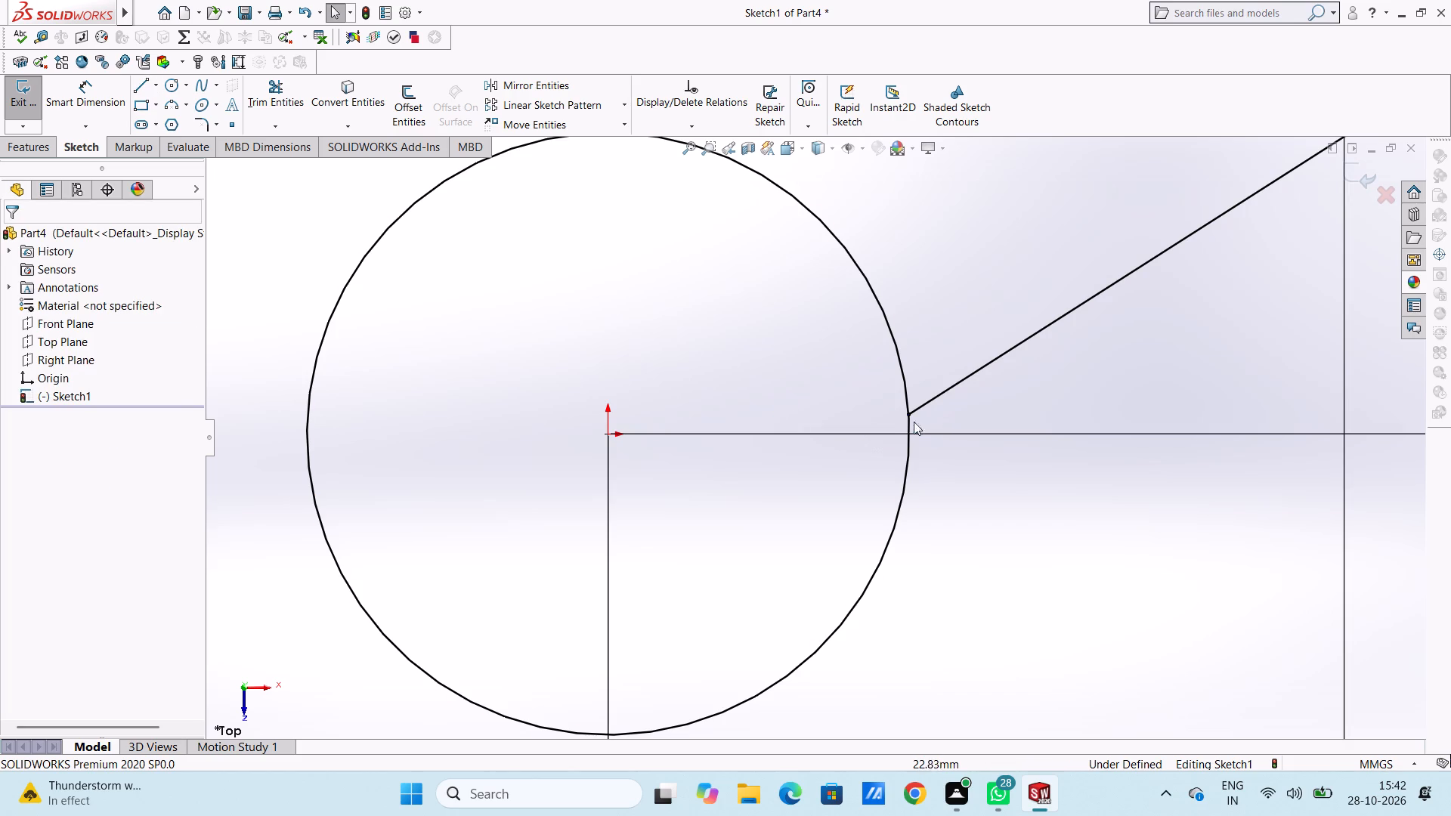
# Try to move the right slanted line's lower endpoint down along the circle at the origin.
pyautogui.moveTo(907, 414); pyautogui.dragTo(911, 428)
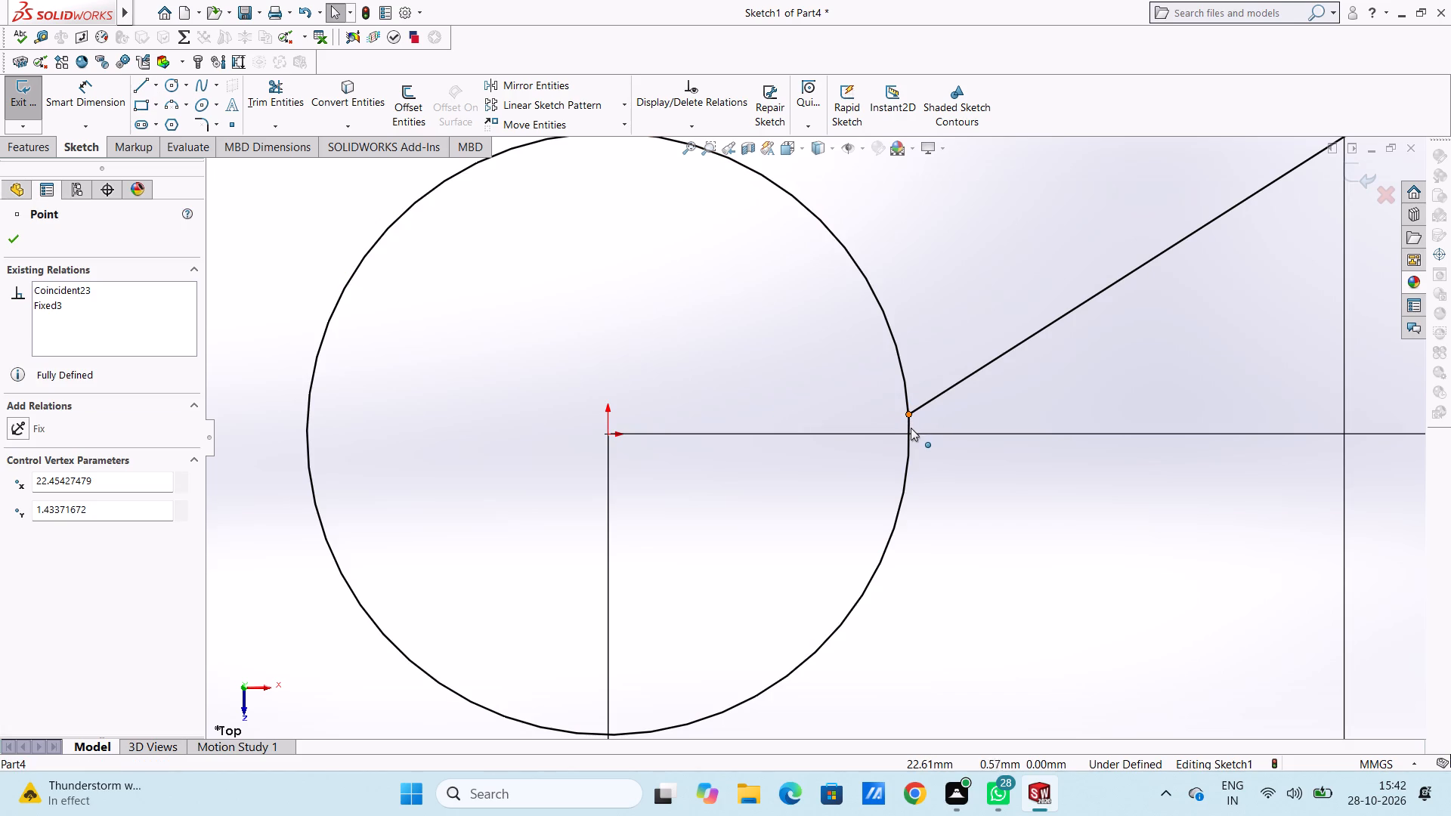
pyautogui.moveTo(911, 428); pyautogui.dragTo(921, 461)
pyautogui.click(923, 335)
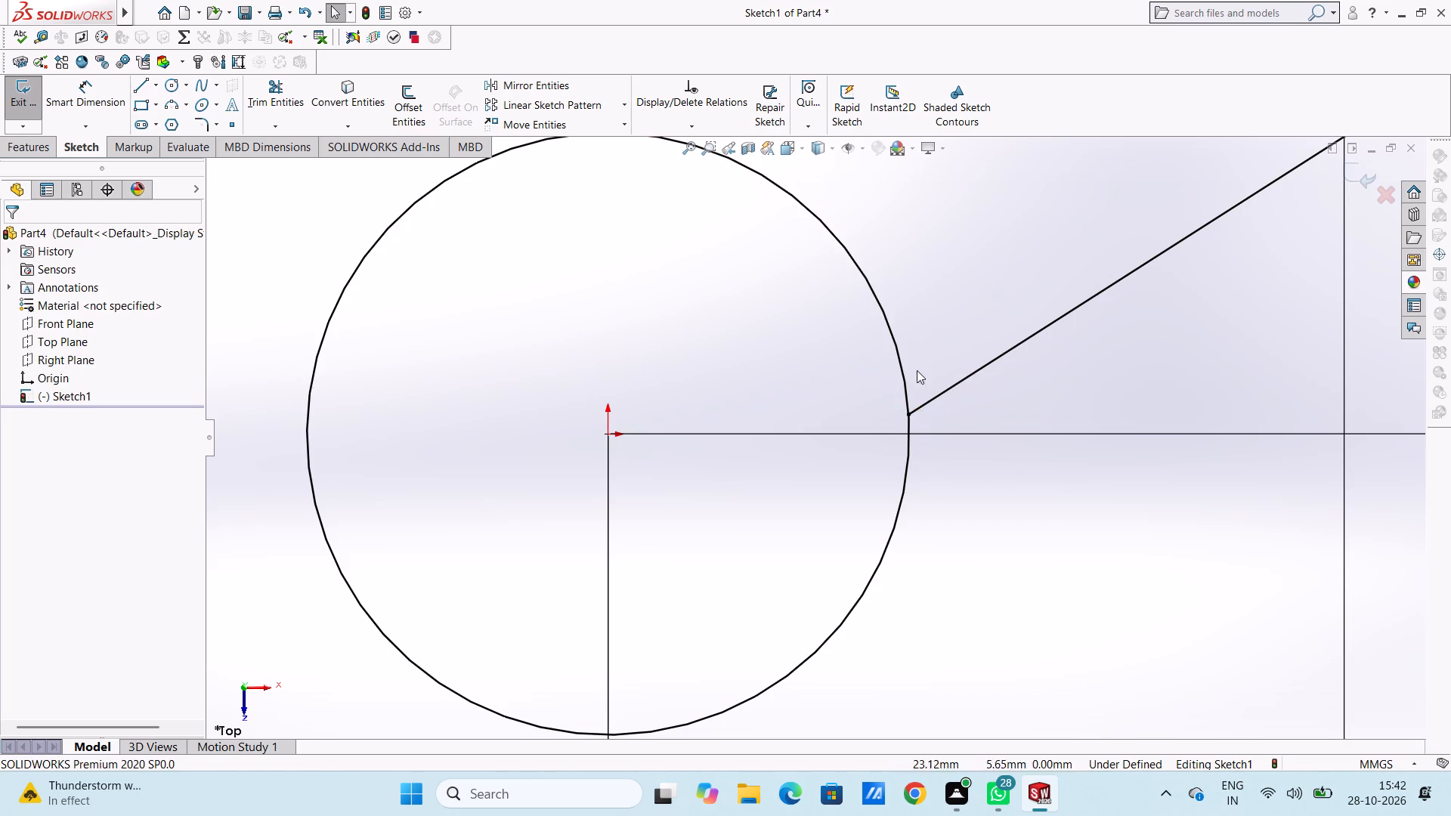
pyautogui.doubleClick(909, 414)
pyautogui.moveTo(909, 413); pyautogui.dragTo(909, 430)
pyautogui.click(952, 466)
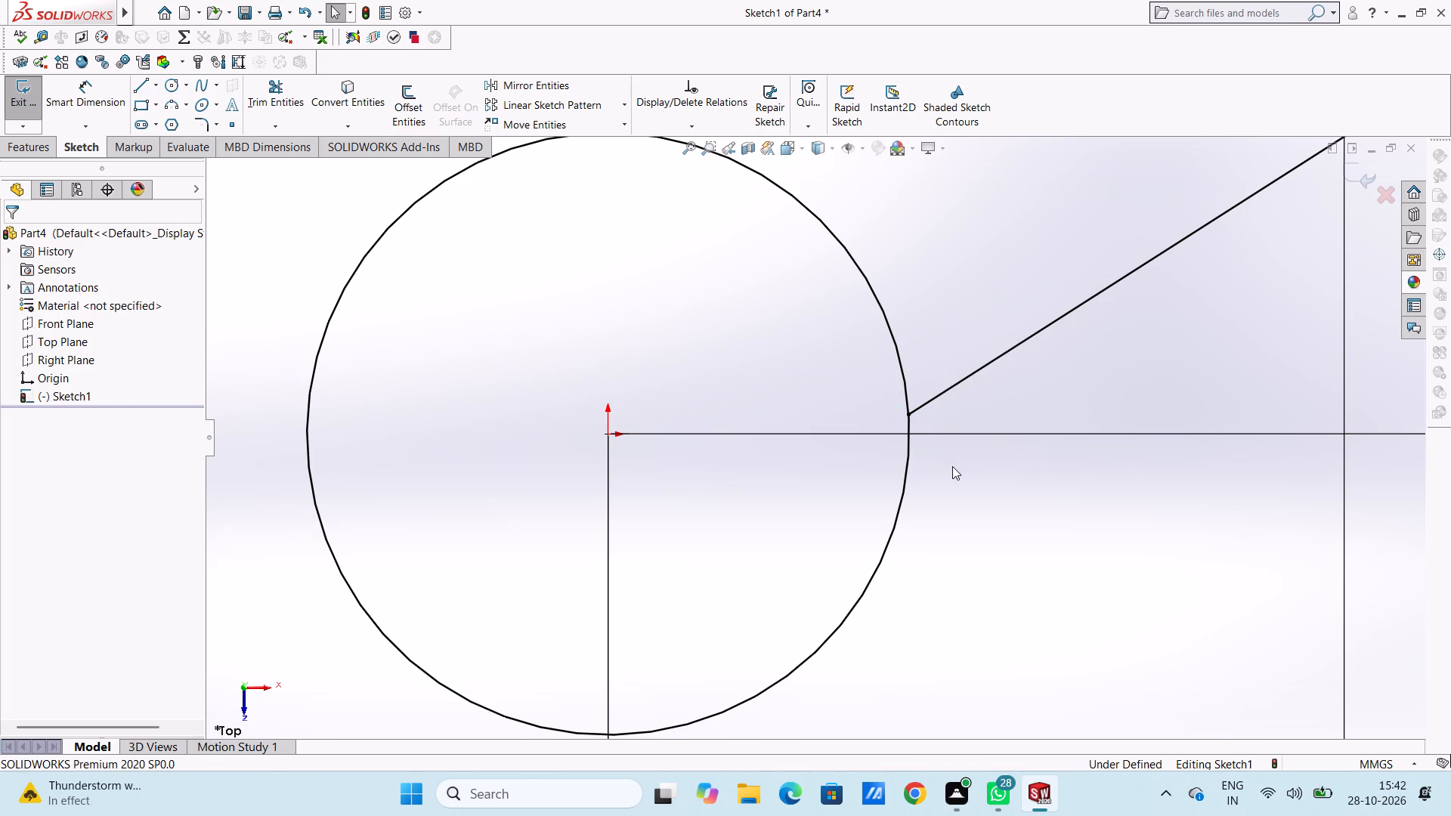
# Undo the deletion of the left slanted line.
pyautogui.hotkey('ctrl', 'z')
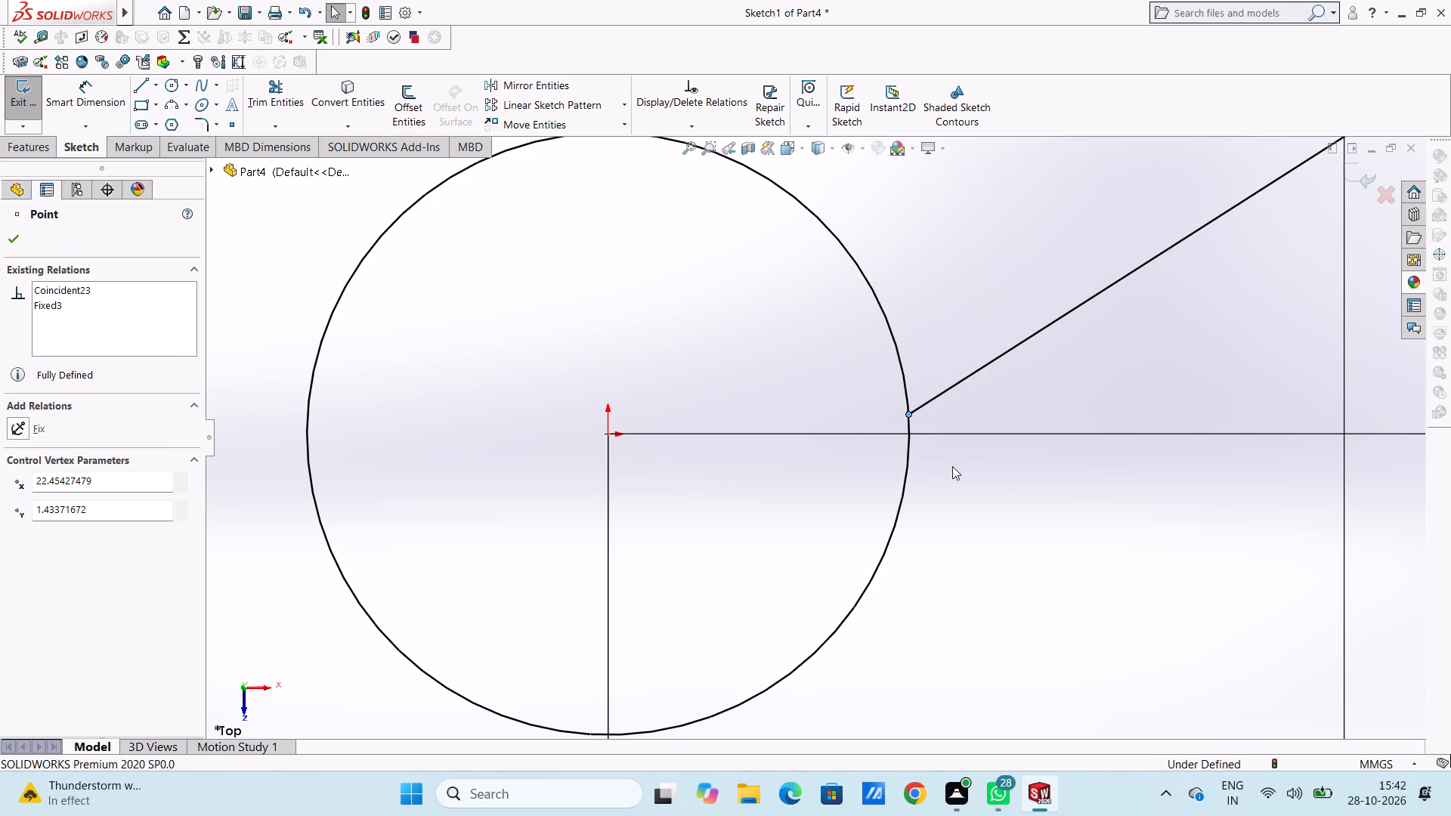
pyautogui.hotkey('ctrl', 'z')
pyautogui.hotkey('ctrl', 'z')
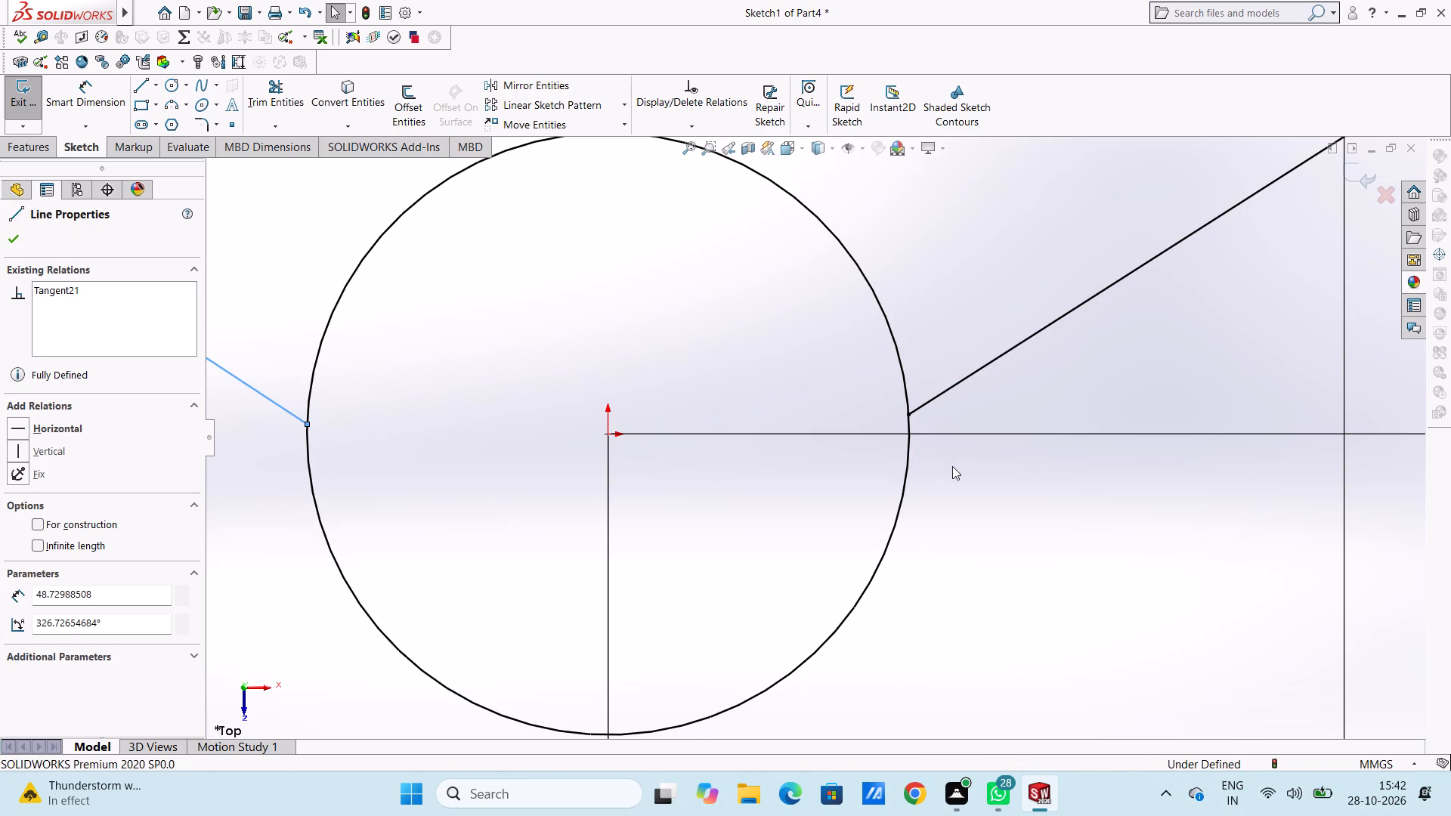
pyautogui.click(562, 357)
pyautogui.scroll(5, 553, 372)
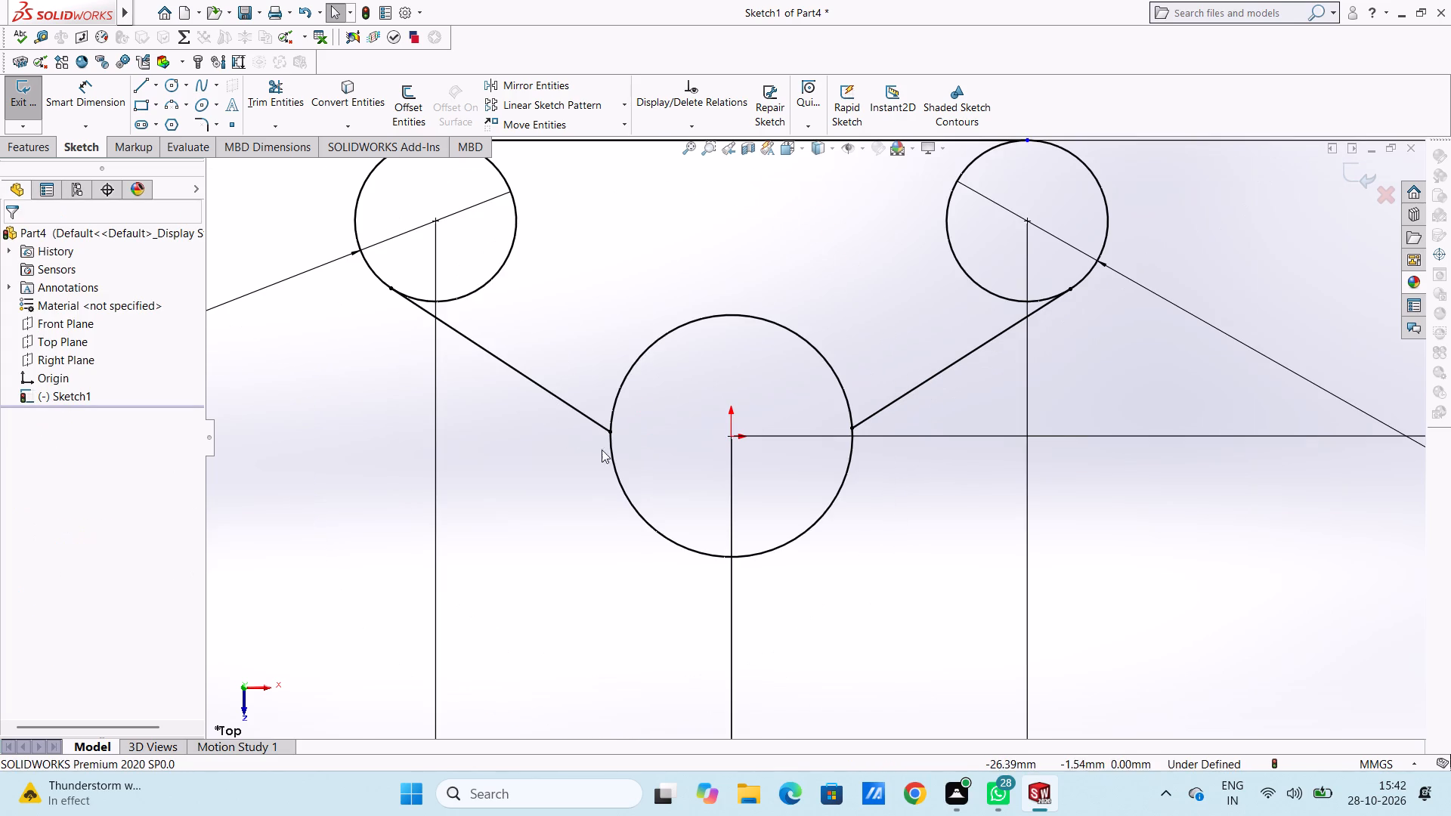
# Delete the right slanted line between the 30 mm circle and the circle at the origin.
pyautogui.click(136, 89)
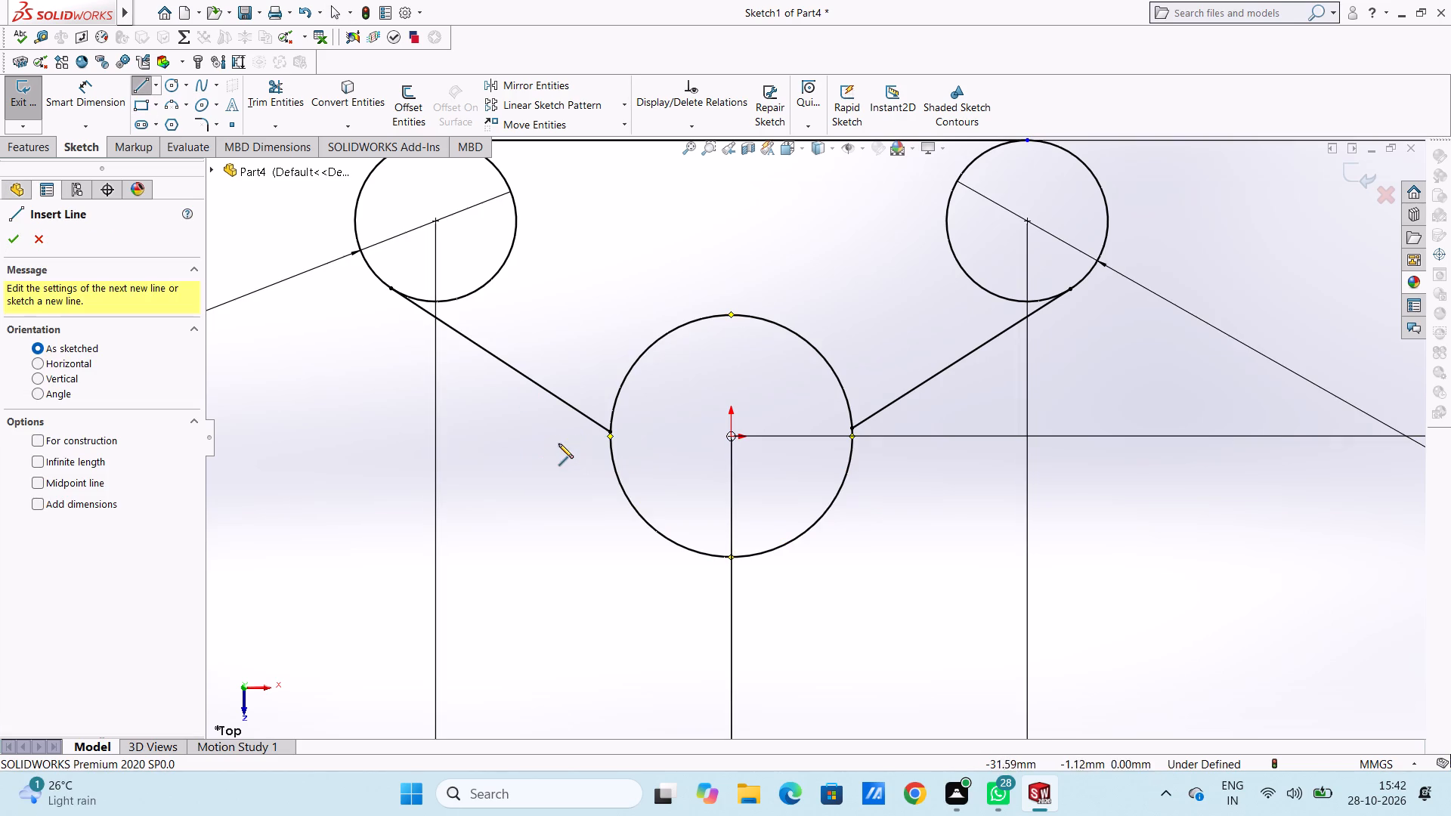
pyautogui.press('Escape')
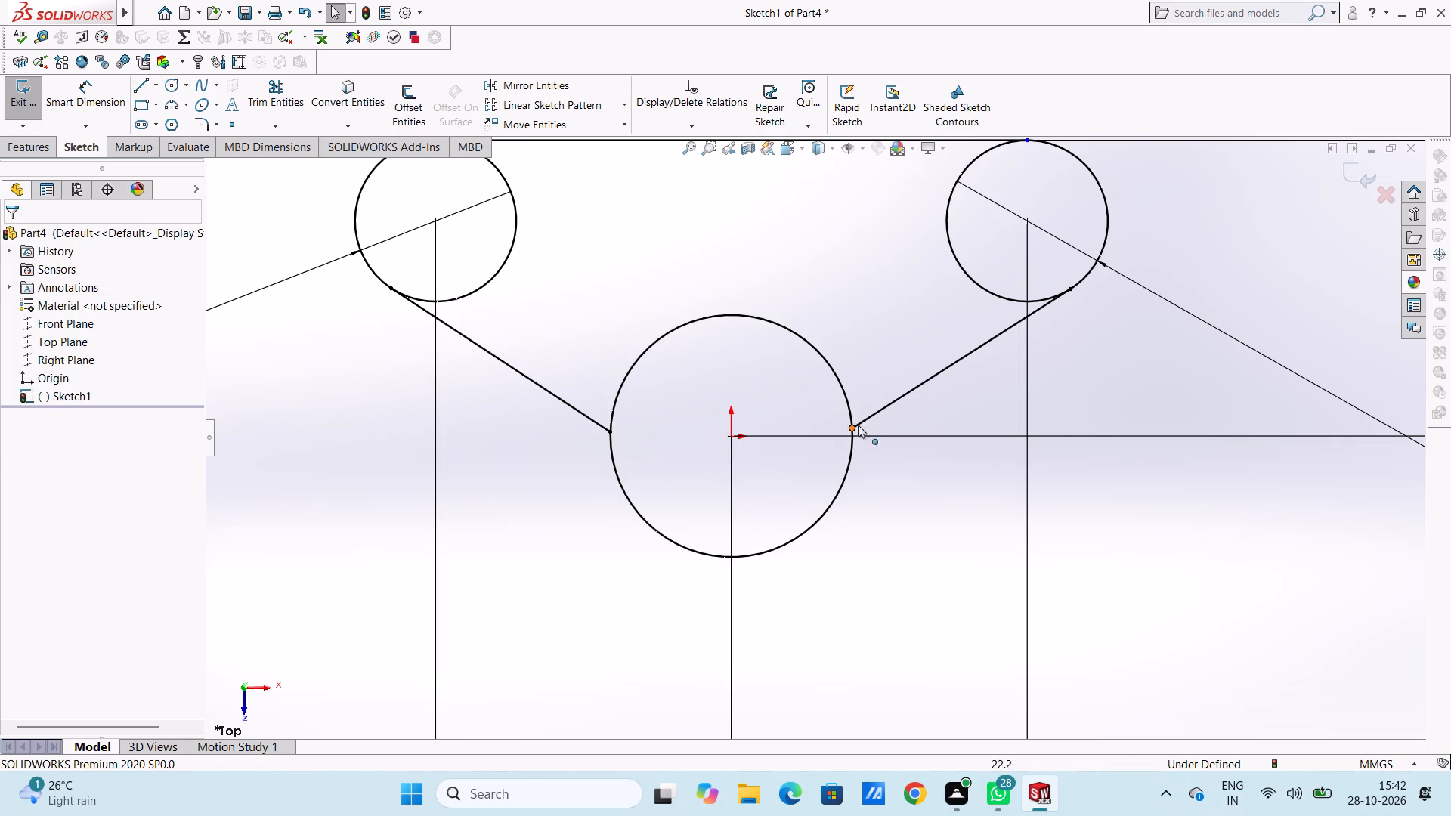
pyautogui.click(875, 412)
pyautogui.rightClick(841, 300)
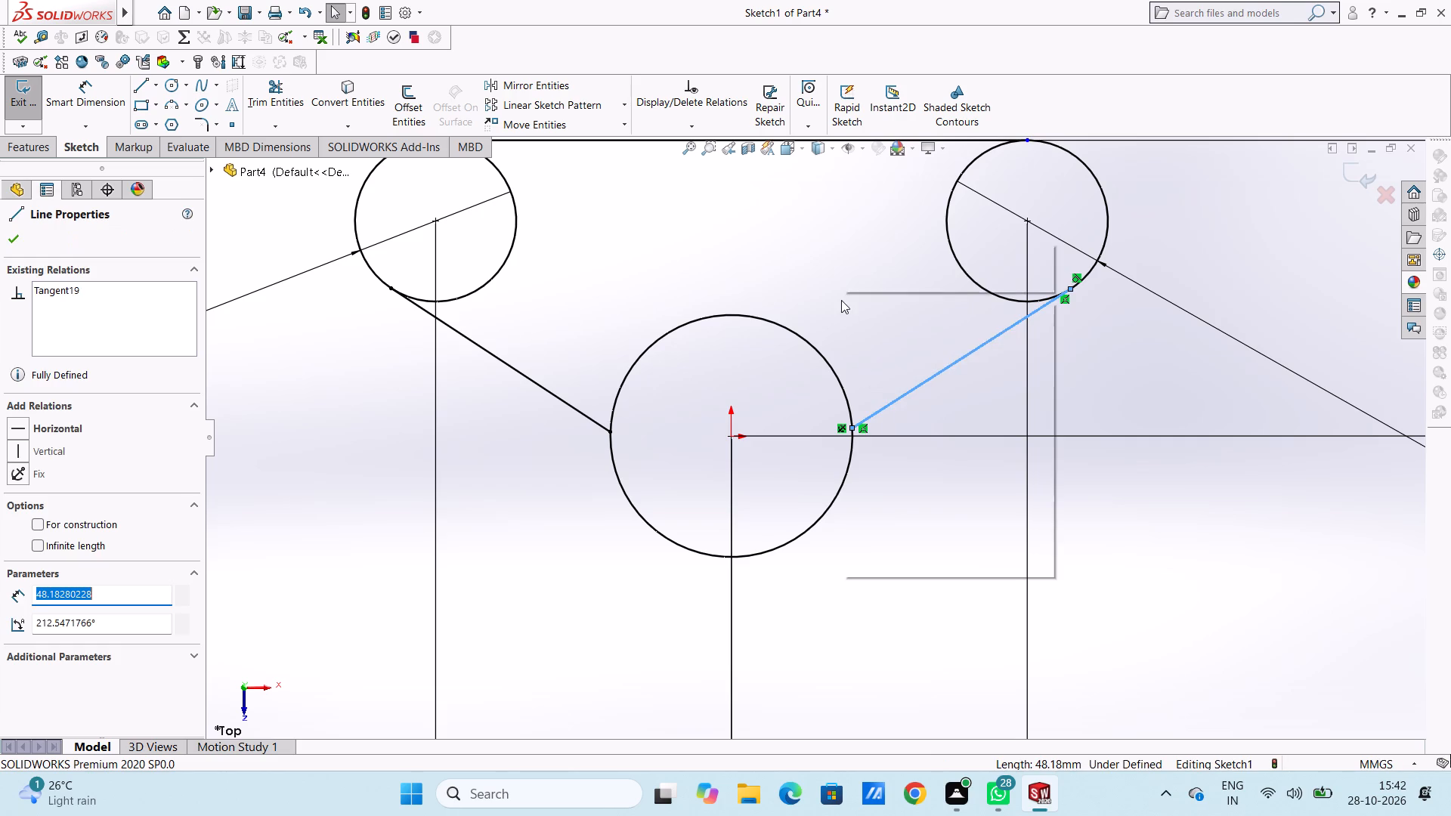
pyautogui.click(885, 505)
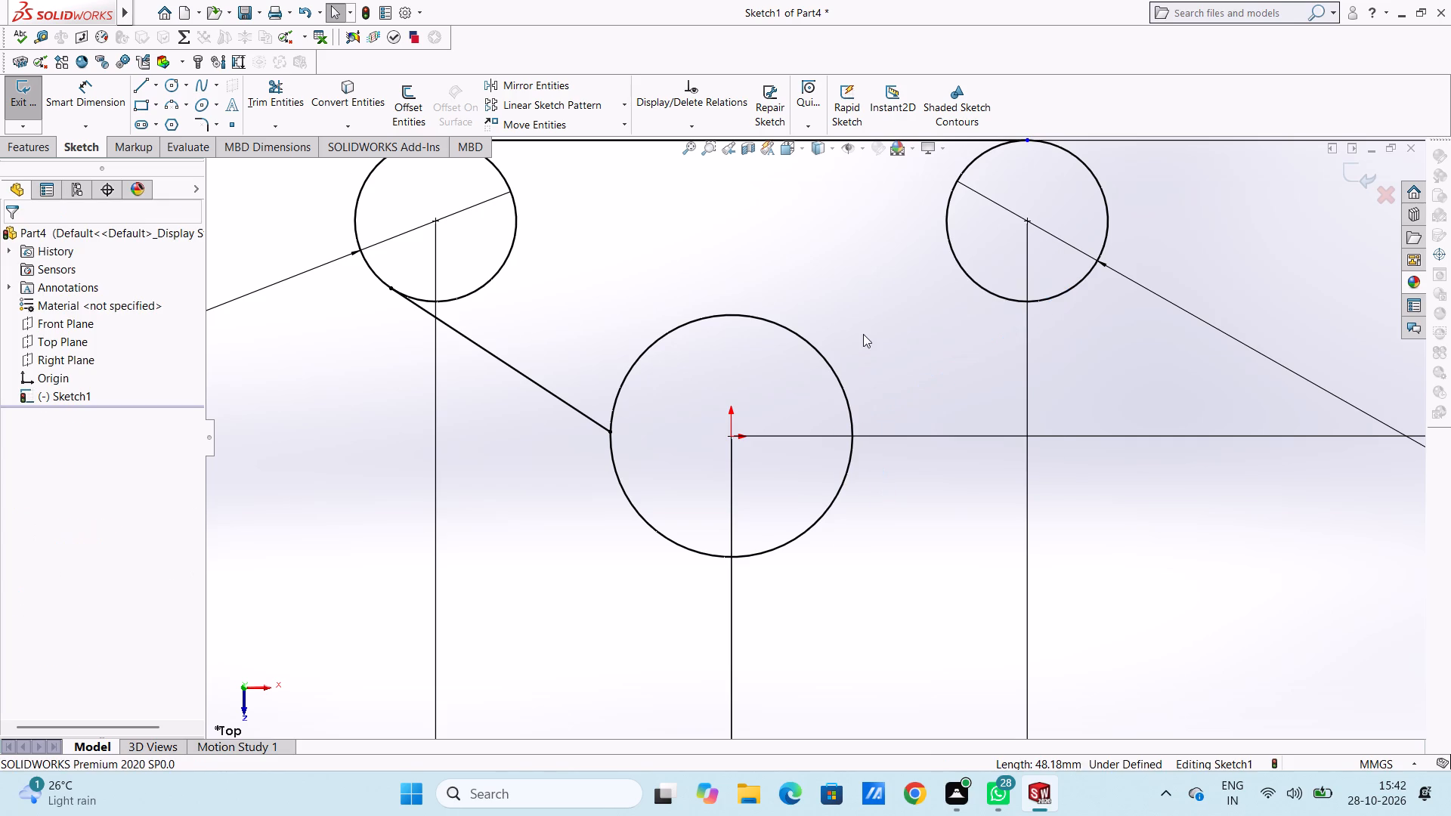
pyautogui.click(863, 334)
# Draw a horizontal helper line about 46.8 mm long from the left slanted line's lower endpoint across and just past the origin circle.
pyautogui.click(135, 87)
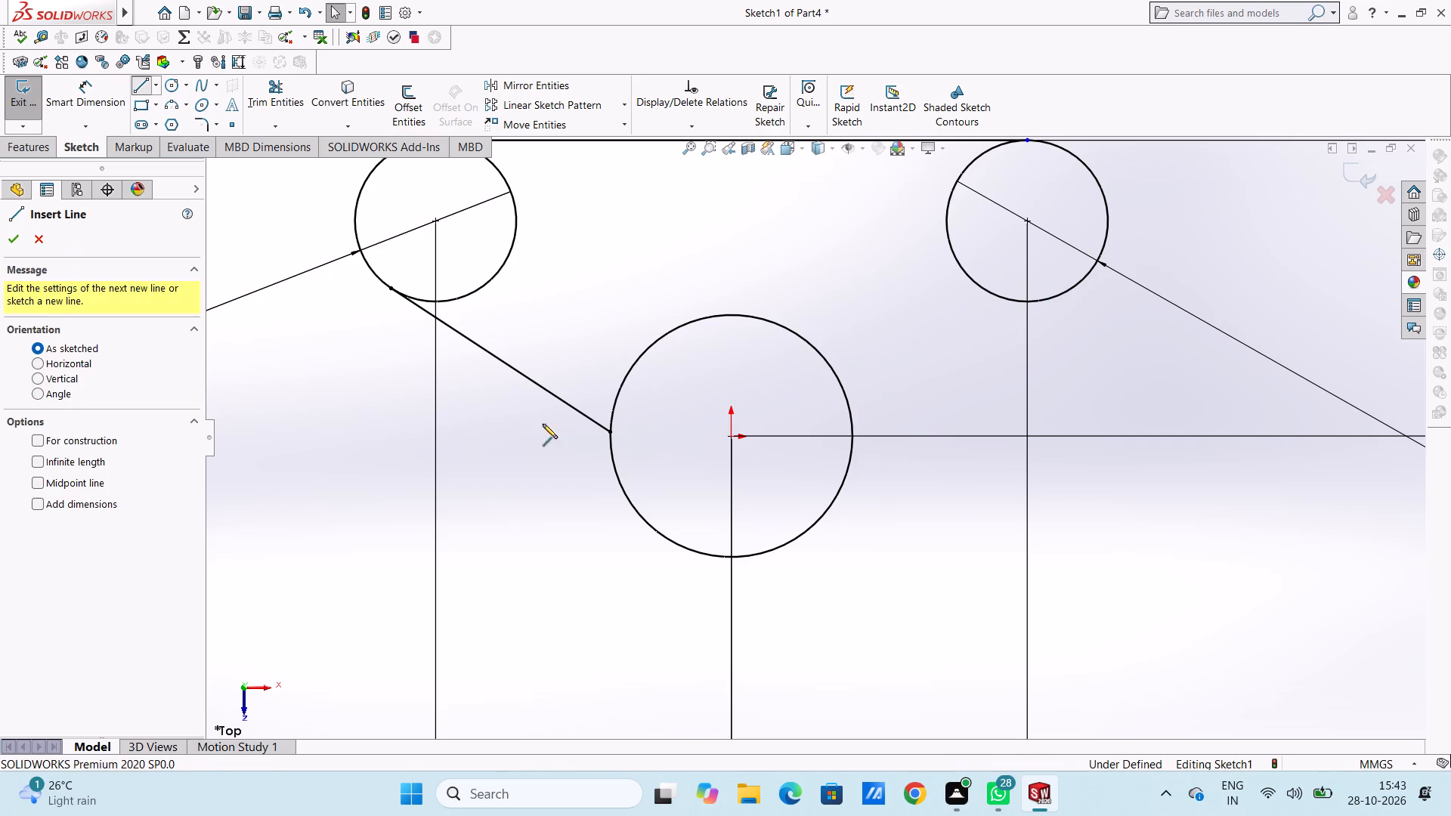
pyautogui.click(612, 432)
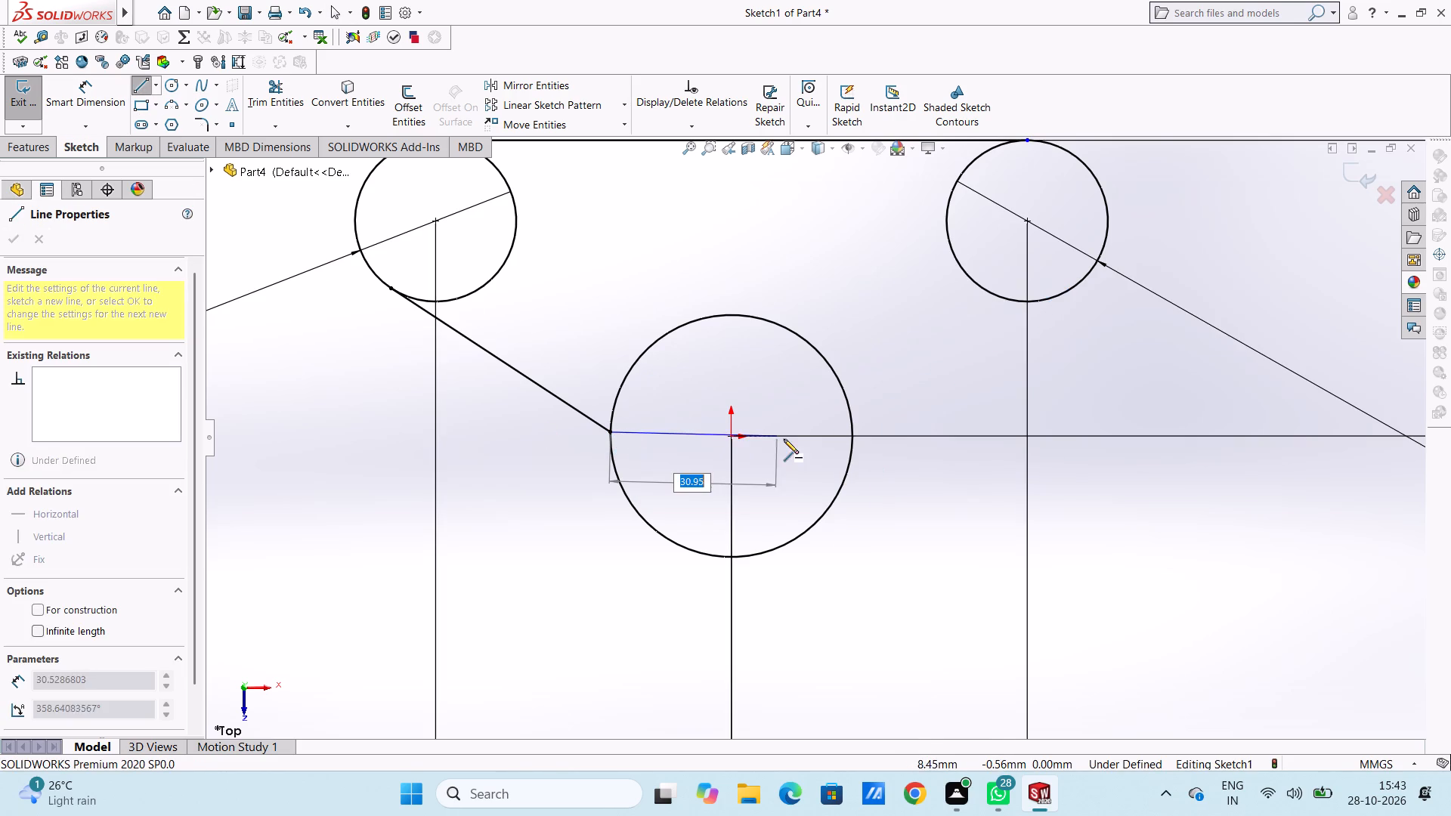
pyautogui.click(863, 433)
pyautogui.press('Escape')
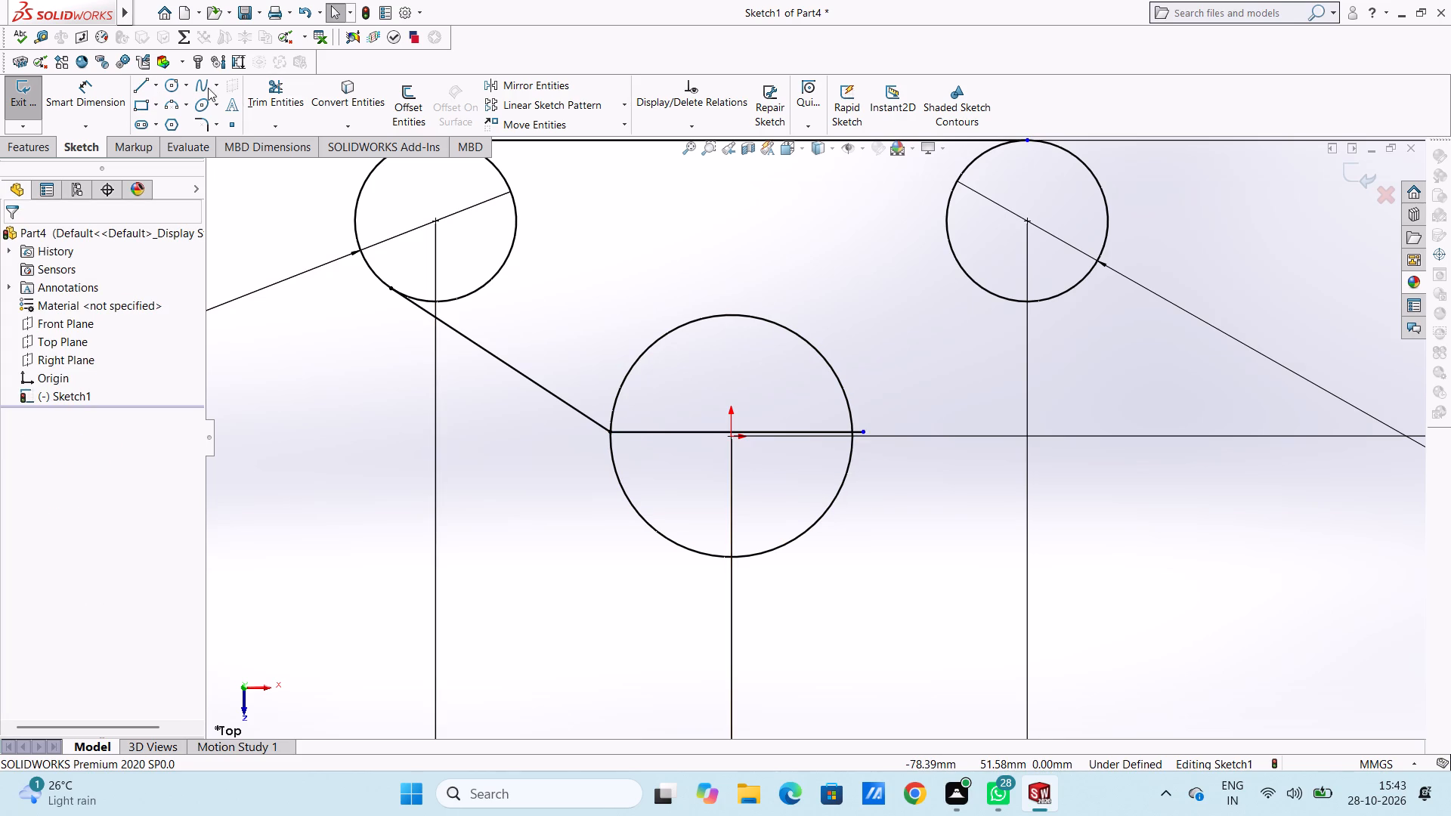
# Draw a slanted line about 48.7 mm long from the helper line's crossing on the origin circle's right side to the right 30 mm circle.
pyautogui.click(144, 88)
pyautogui.scroll(-5, 921, 525)
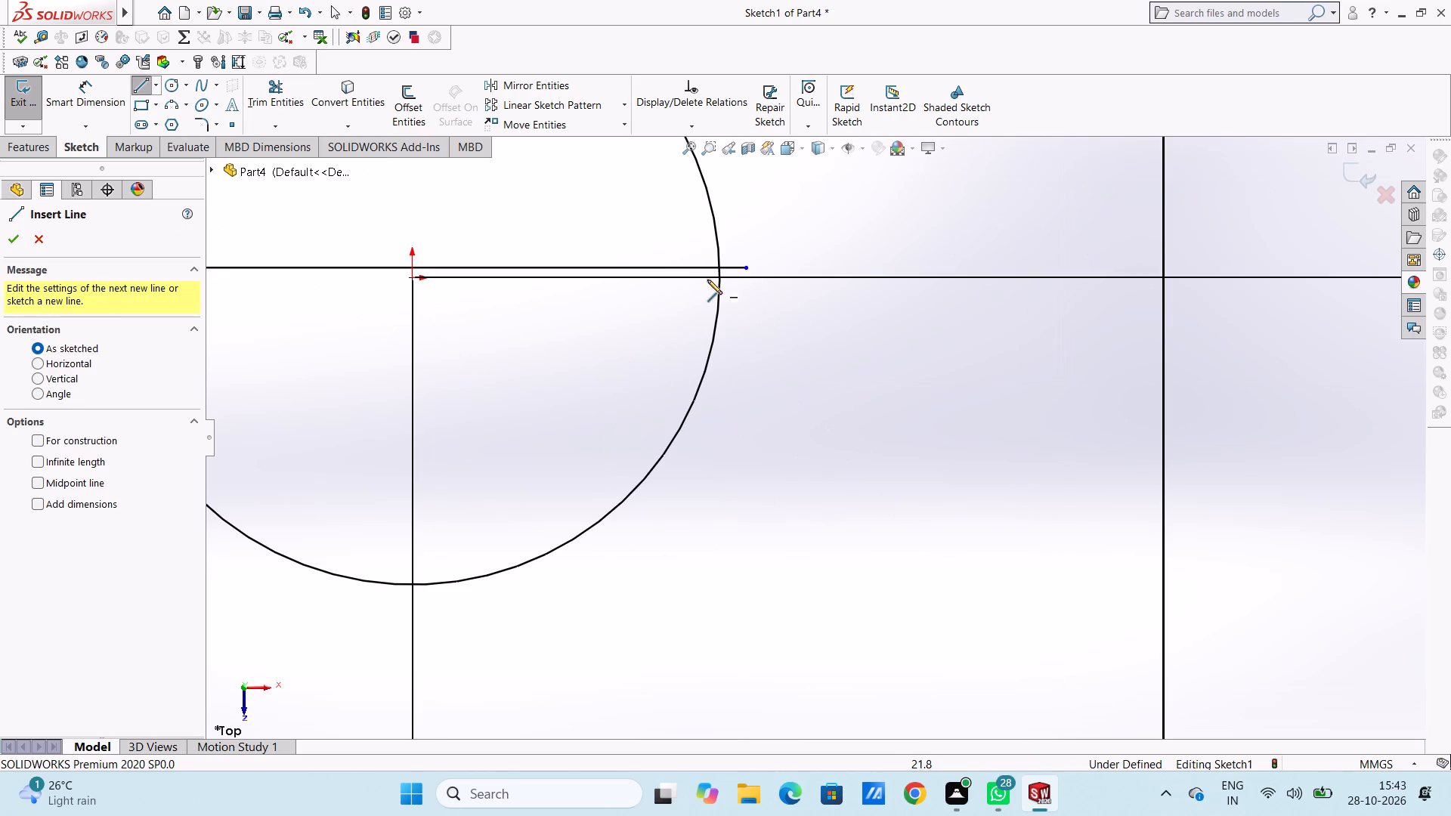
pyautogui.click(718, 267)
pyautogui.scroll(5, 744, 263)
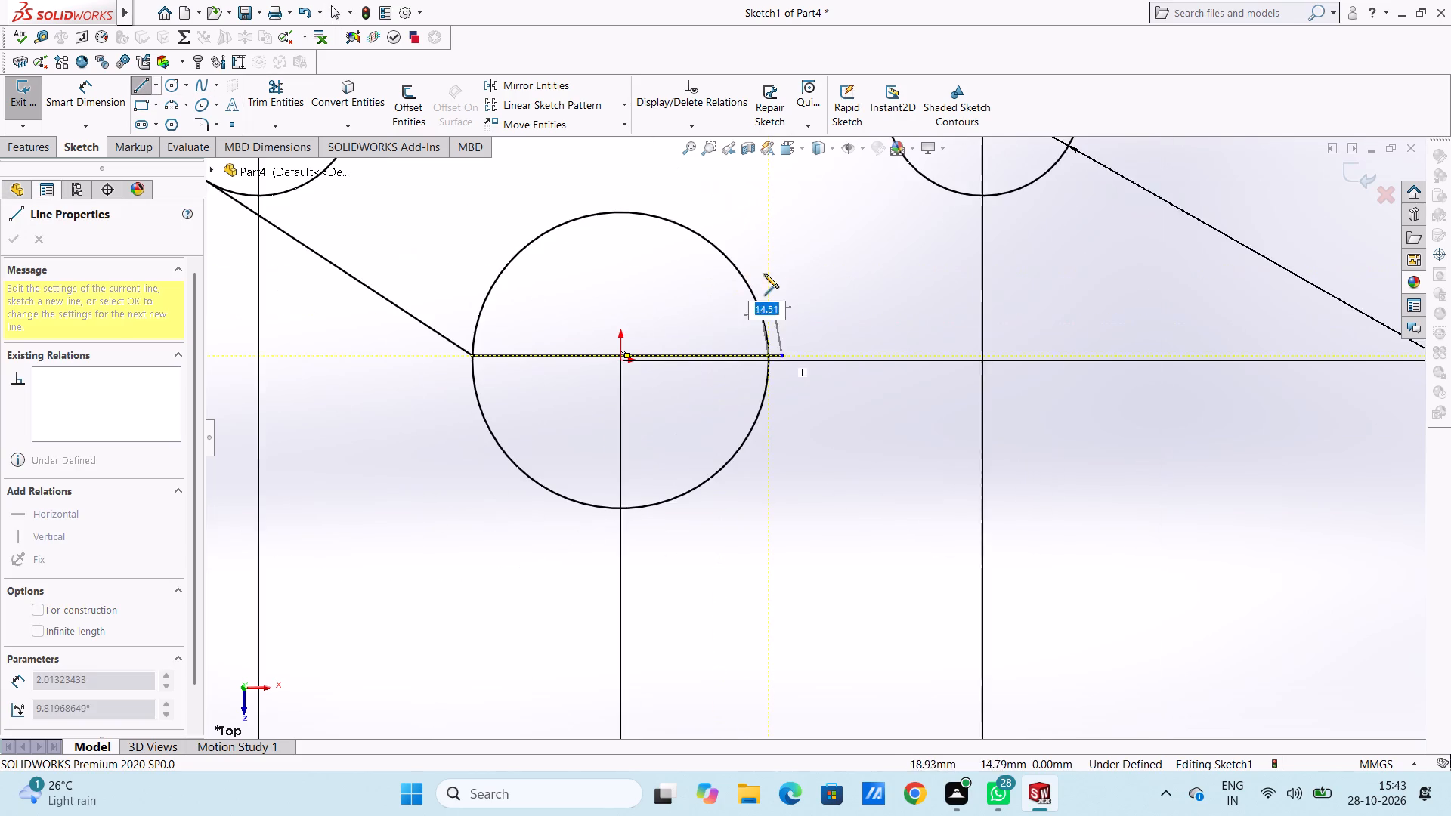
pyautogui.click(1040, 177)
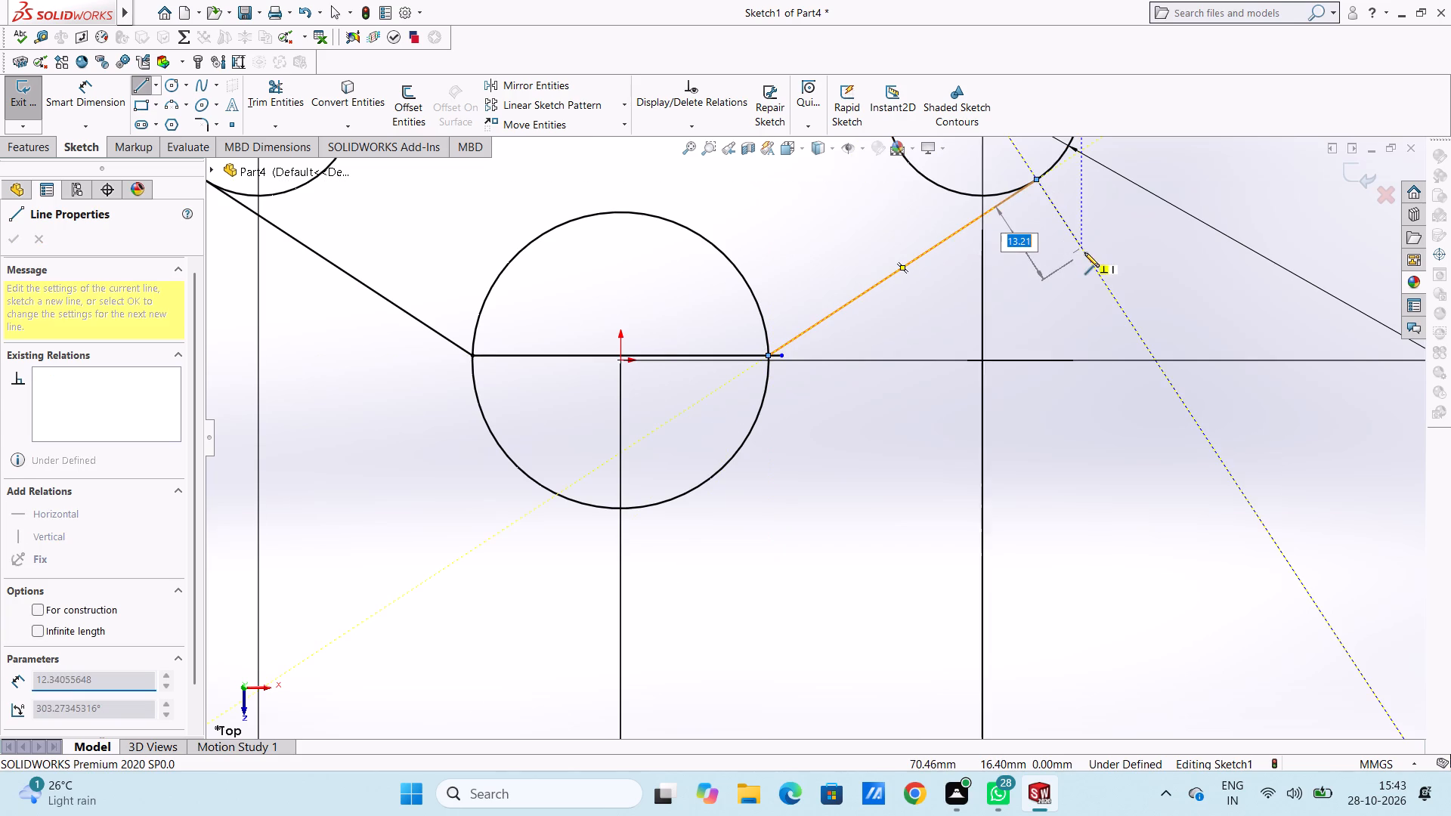
pyautogui.rightClick(1084, 252)
pyautogui.click(1091, 263)
pyautogui.click(1026, 297)
pyautogui.scroll(6, 985, 299)
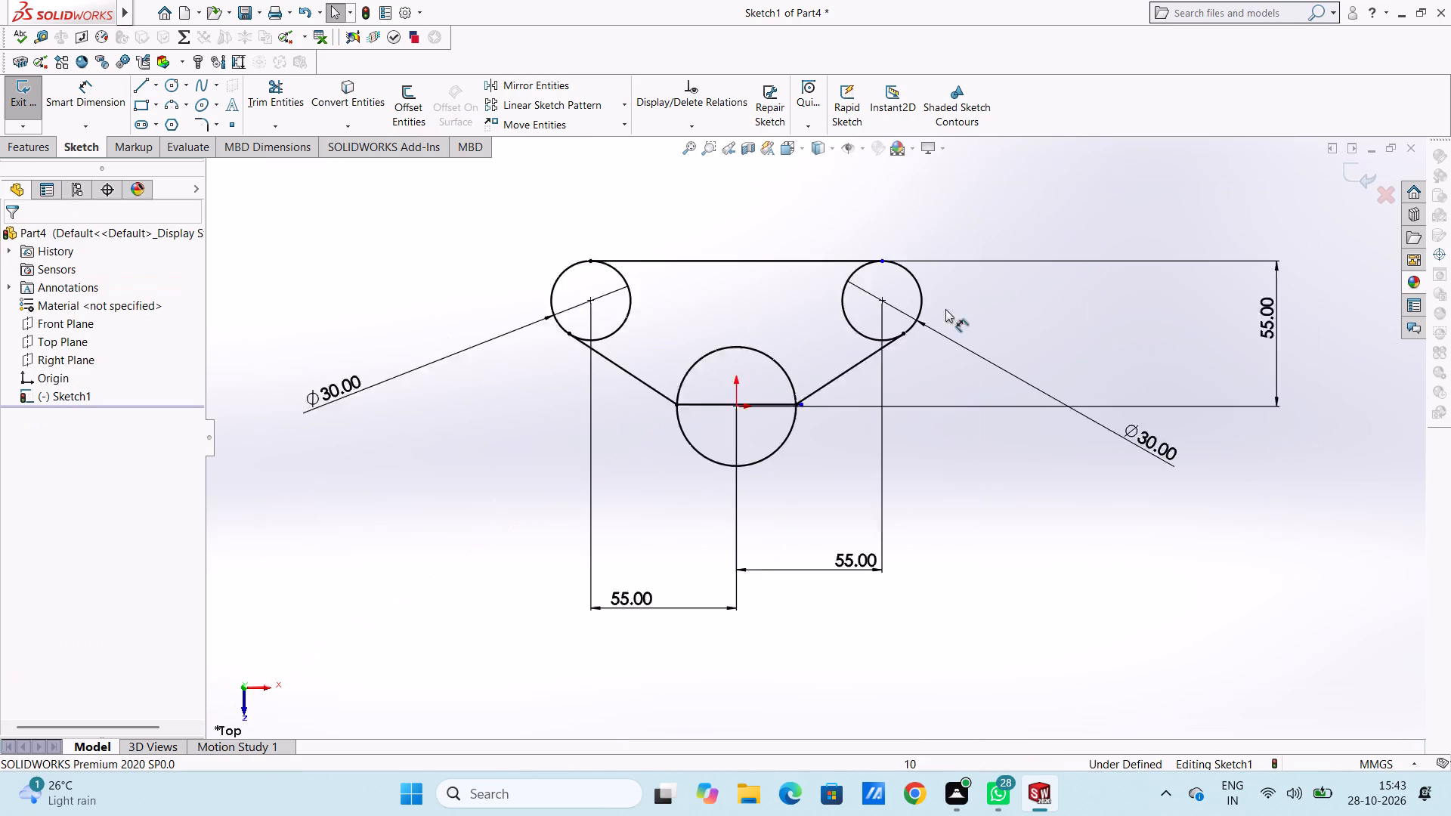
# Trim away the horizontal helper line, both inside the origin circle and the short stub outside it.
pyautogui.click(283, 91)
pyautogui.scroll(-5, 738, 426)
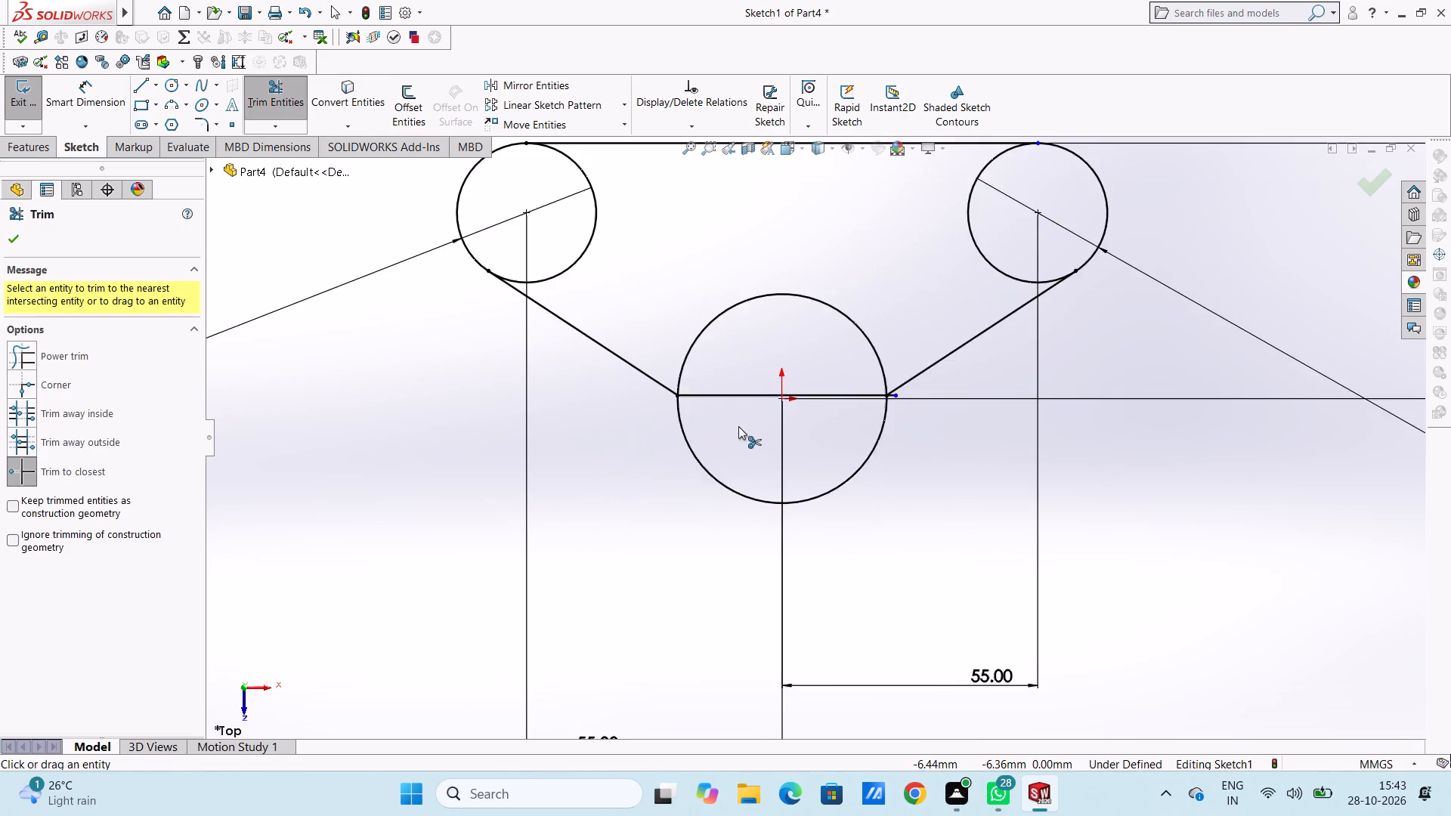
pyautogui.click(738, 394)
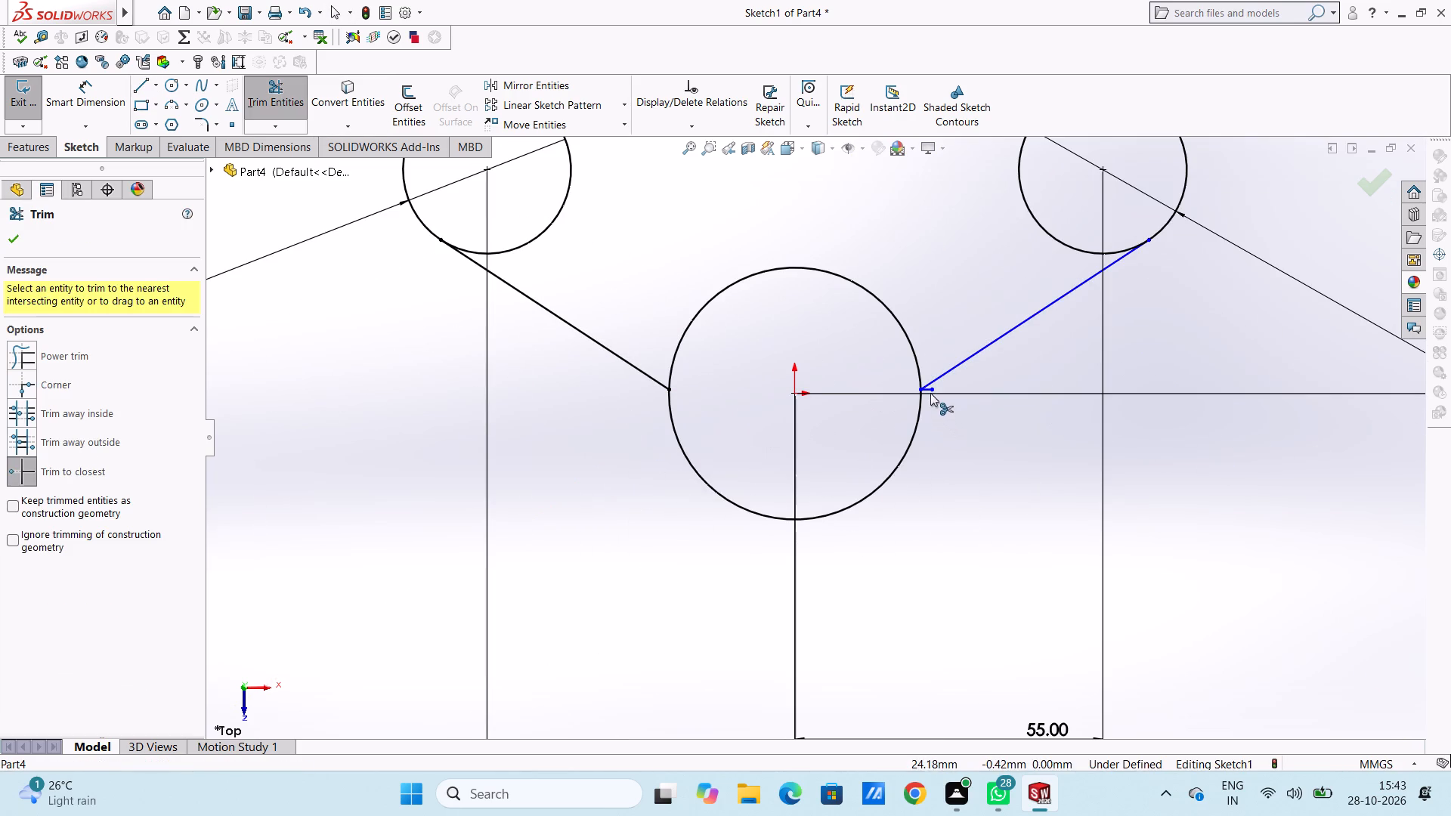
pyautogui.click(930, 392)
pyautogui.press('Escape')
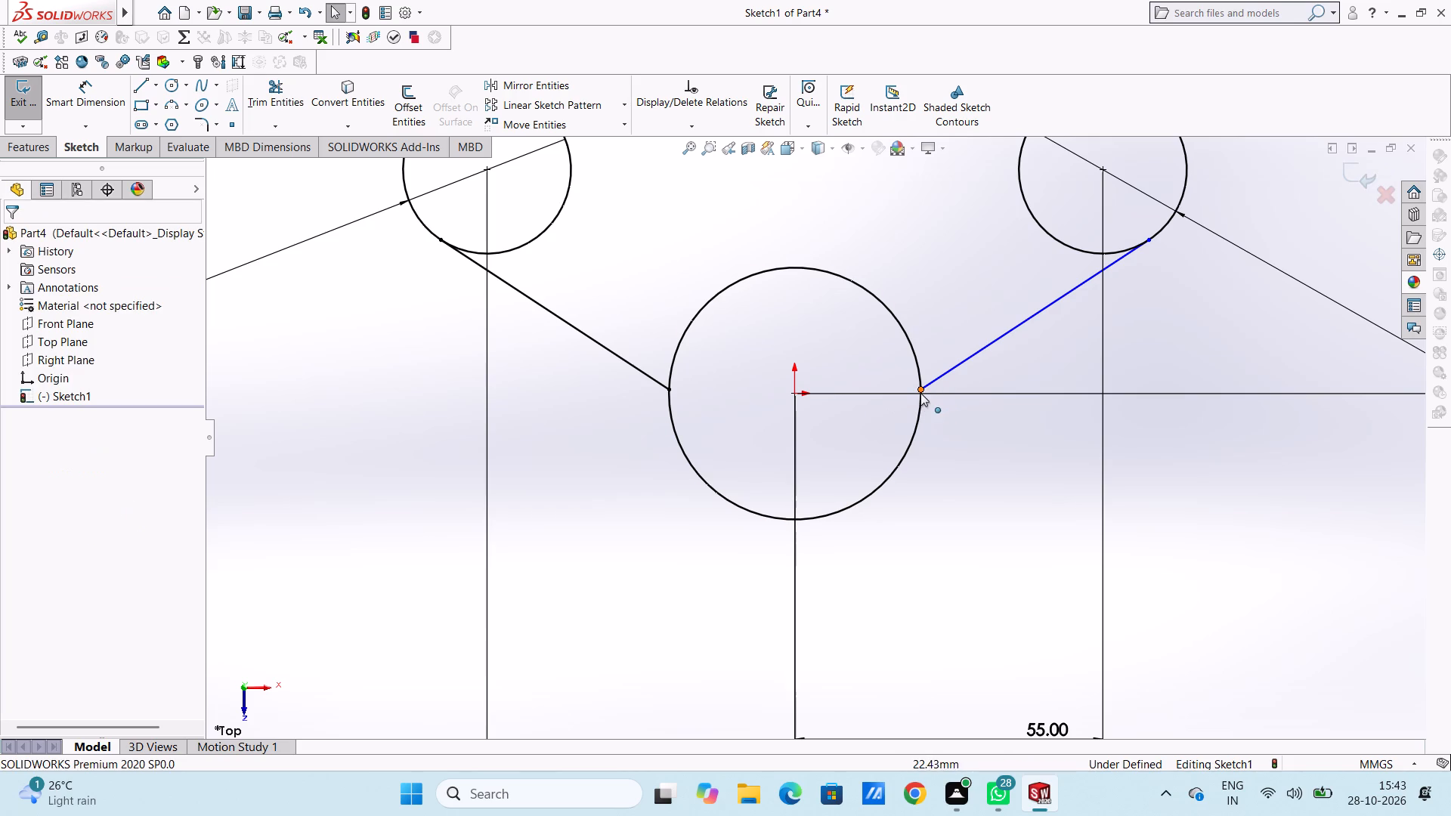
# Add a Fix relation to the new right slanted line's lower endpoint on the origin circle.
pyautogui.click(921, 391)
pyautogui.click(23, 434)
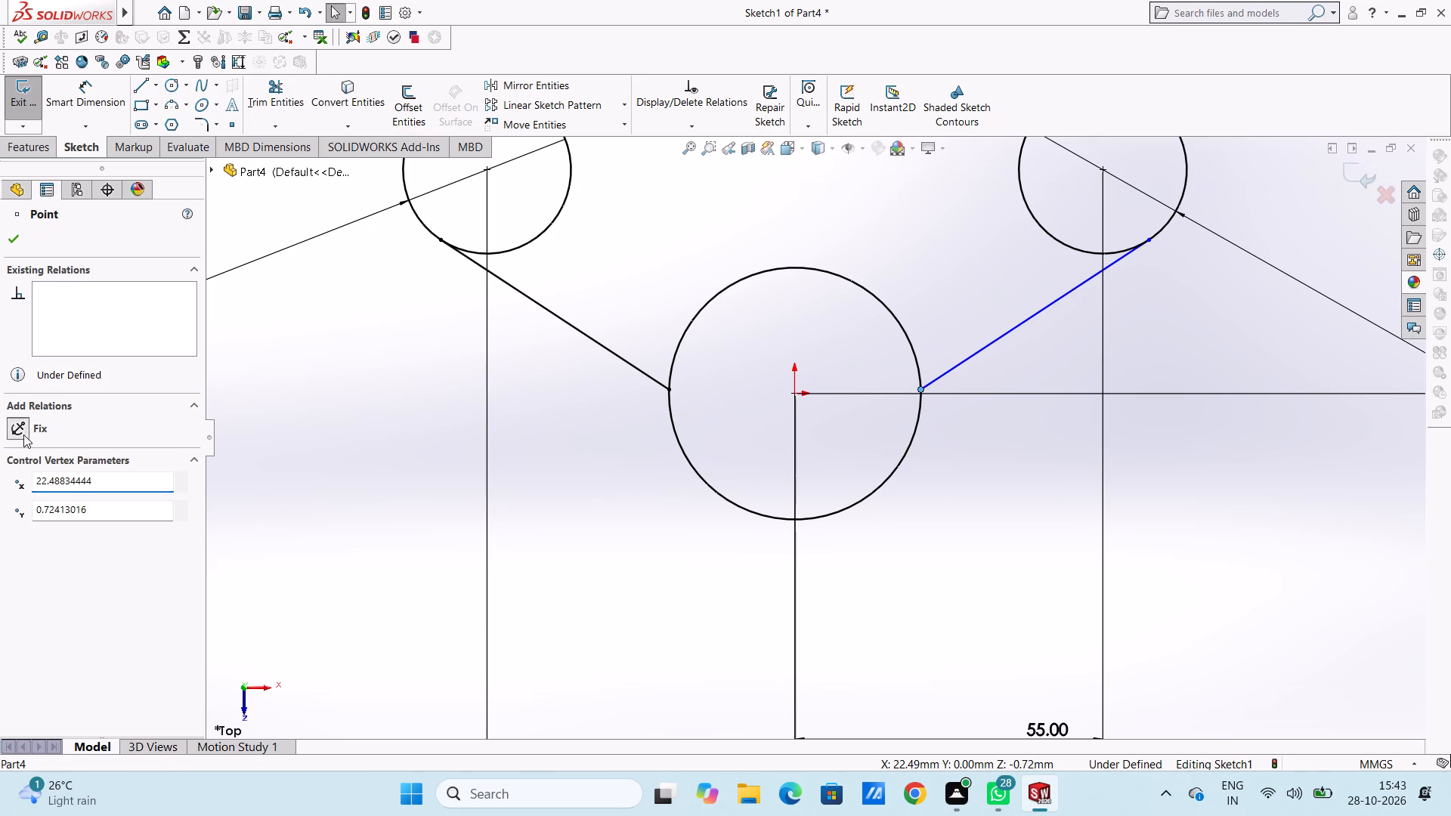
pyautogui.click(243, 419)
# Reposition the two horizontal 55 mm dimensions above the sketch, one on each side and level with each other.
pyautogui.scroll(7, 536, 406)
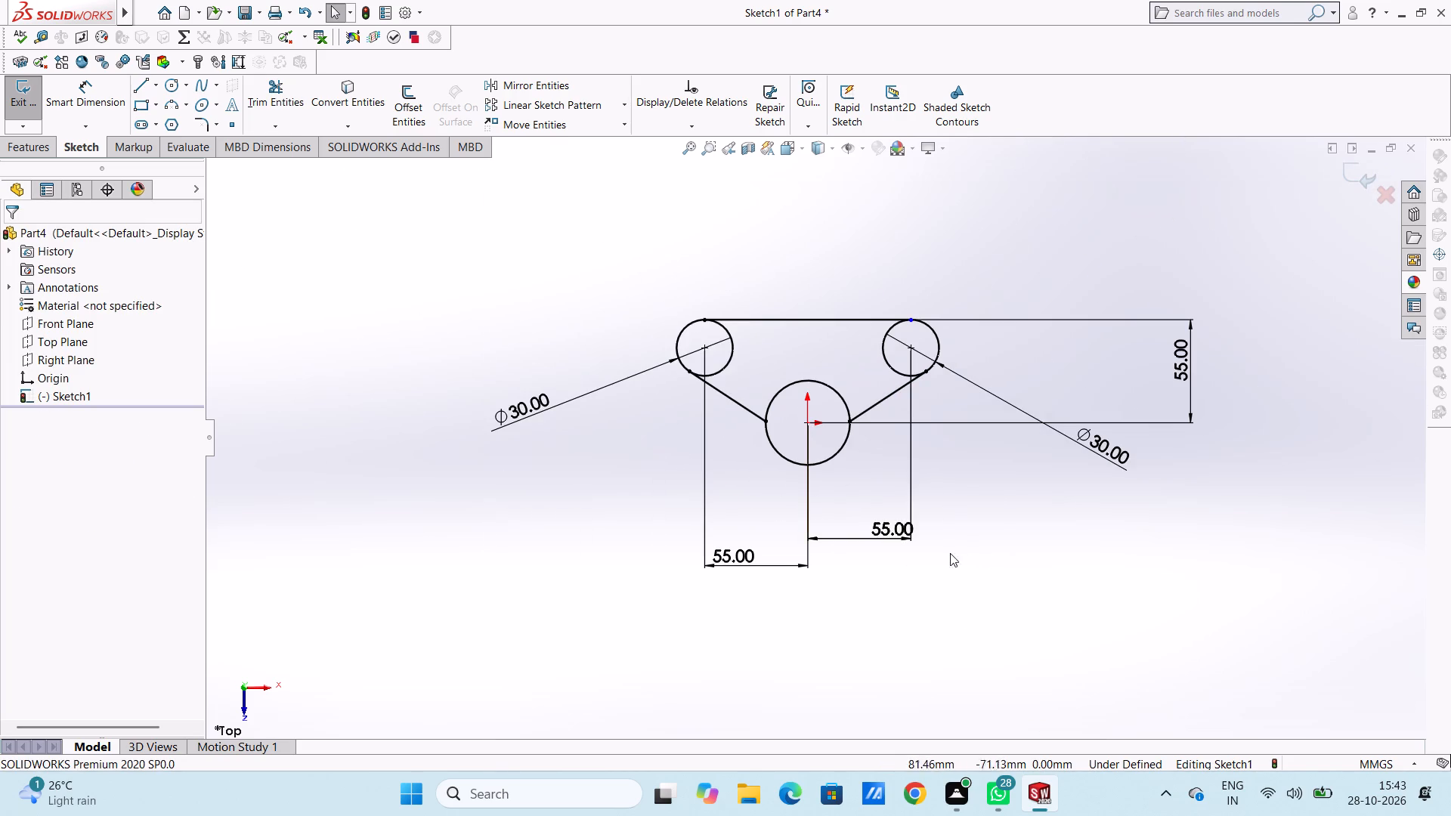
pyautogui.scroll(-3, 821, 481)
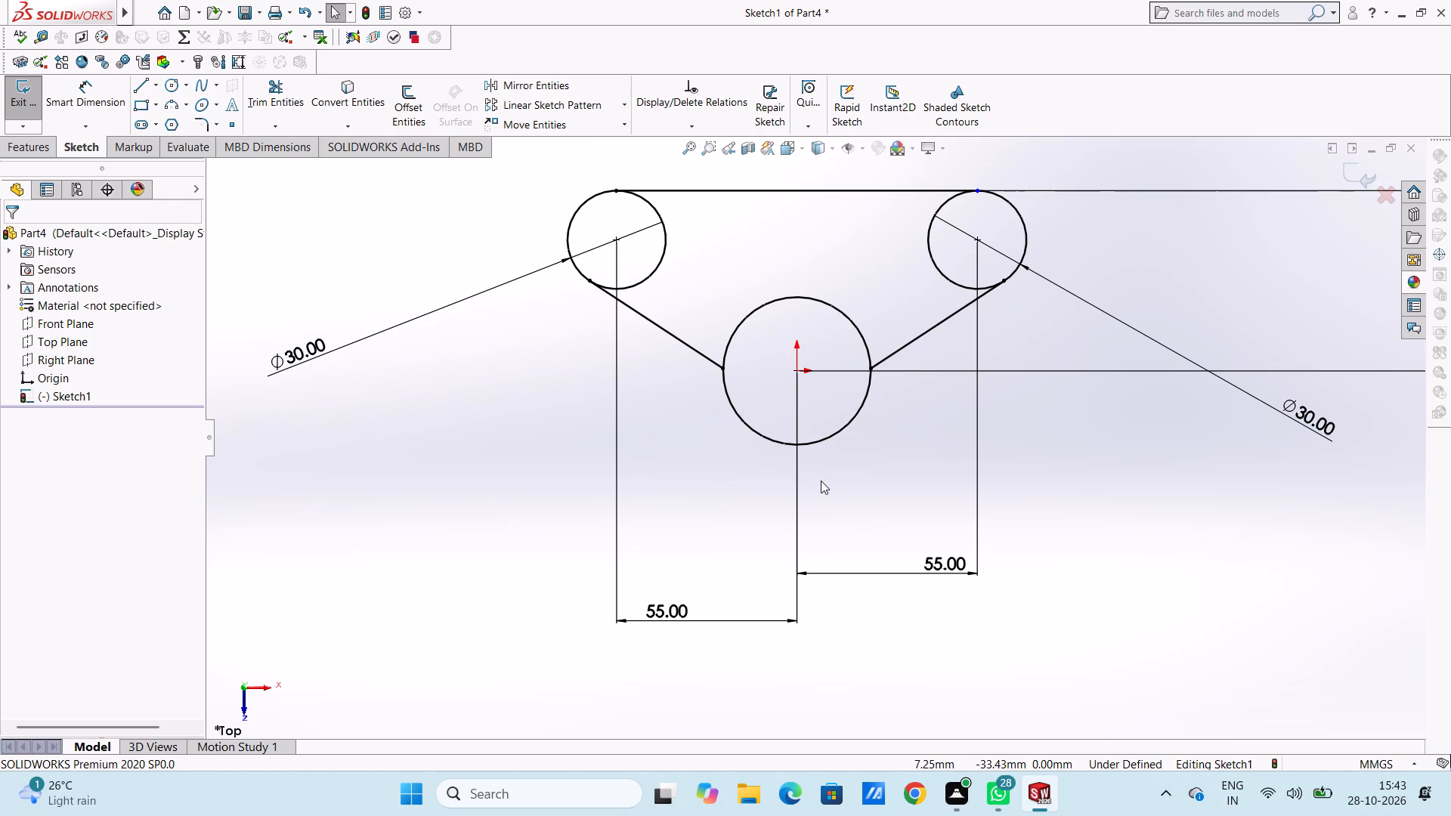
pyautogui.scroll(5, 827, 515)
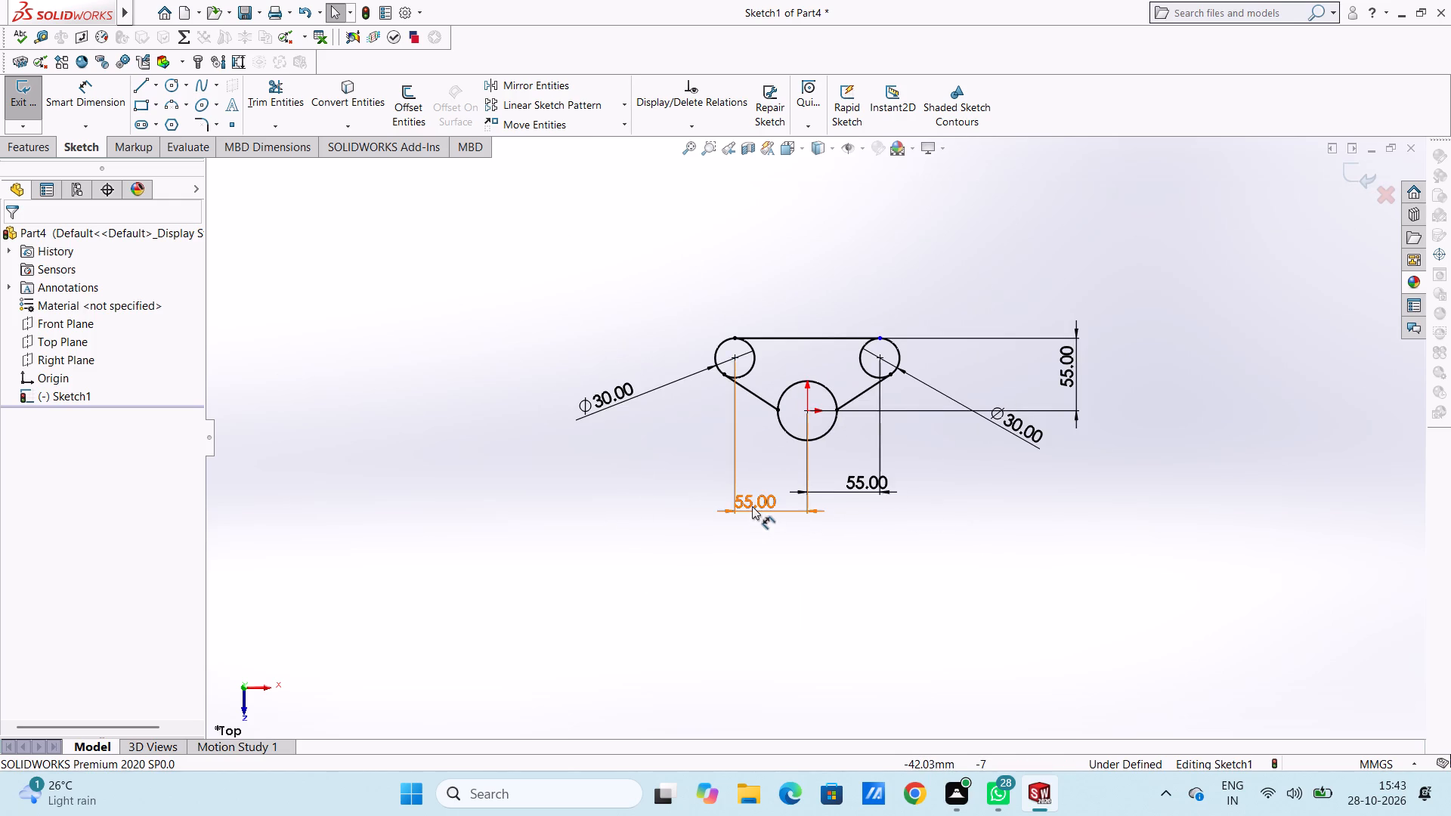
pyautogui.moveTo(752, 505); pyautogui.dragTo(522, 250)
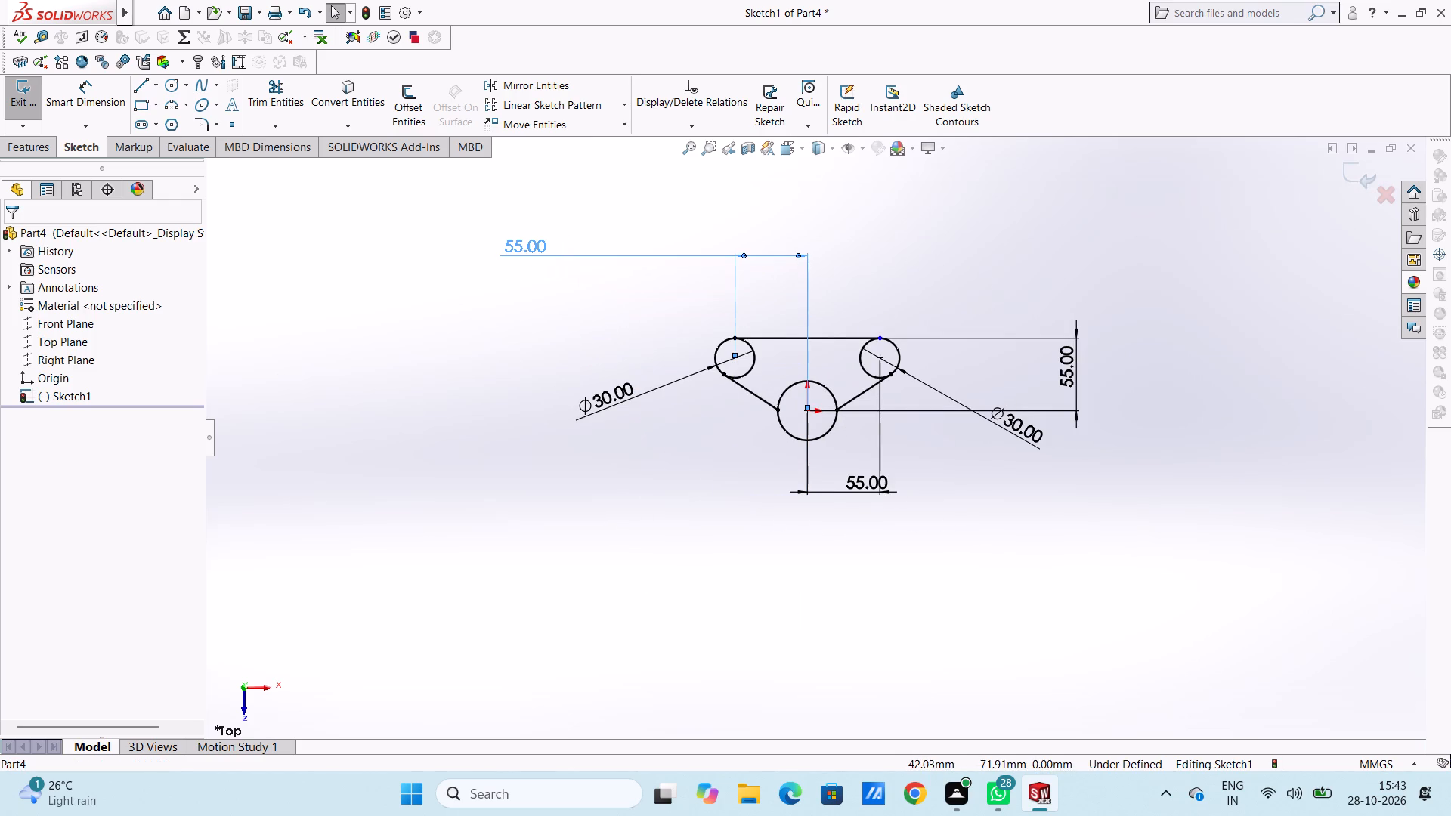
pyautogui.click(519, 333)
pyautogui.moveTo(871, 493); pyautogui.dragTo(962, 332)
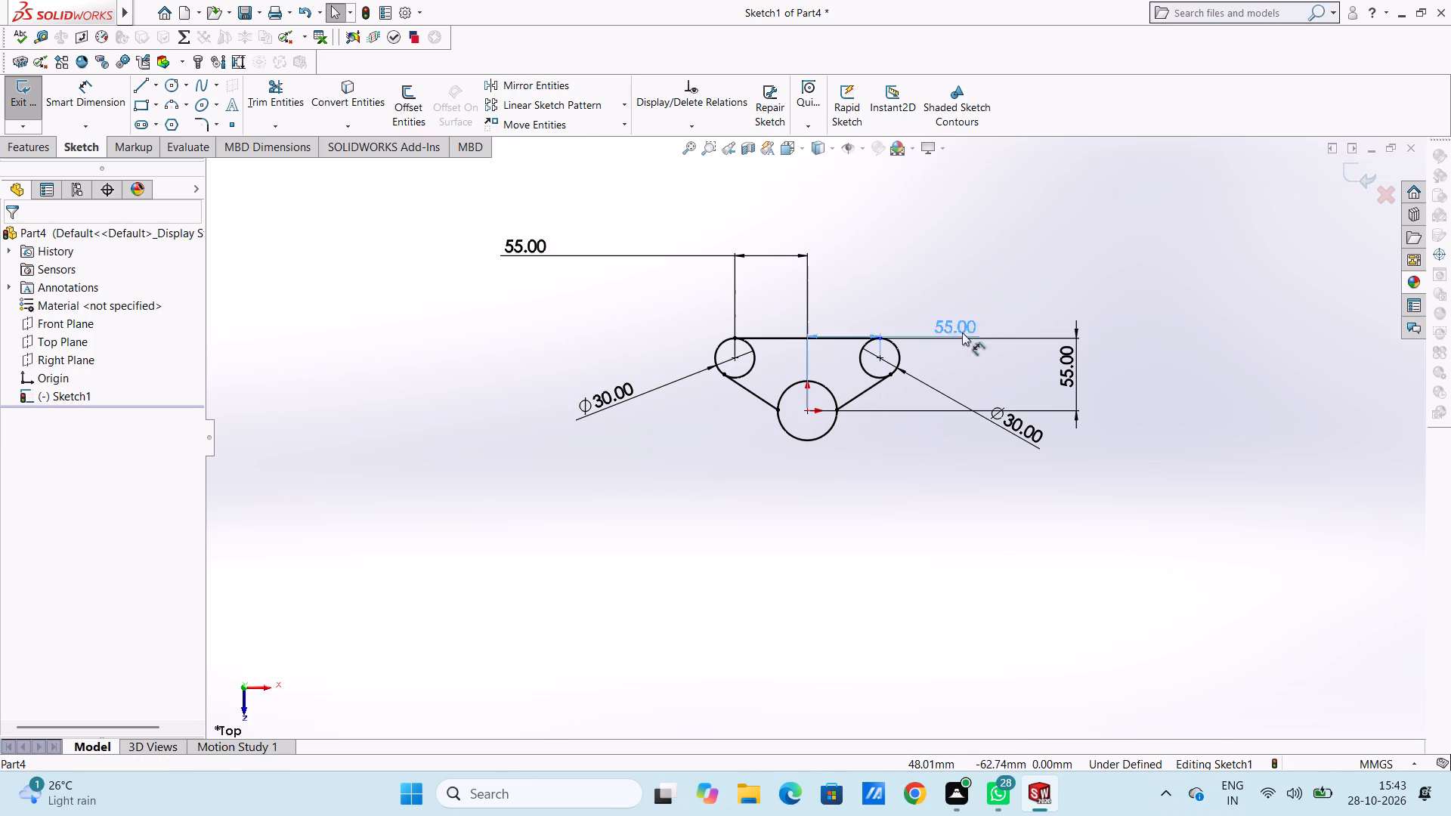
pyautogui.moveTo(962, 332); pyautogui.dragTo(1025, 255)
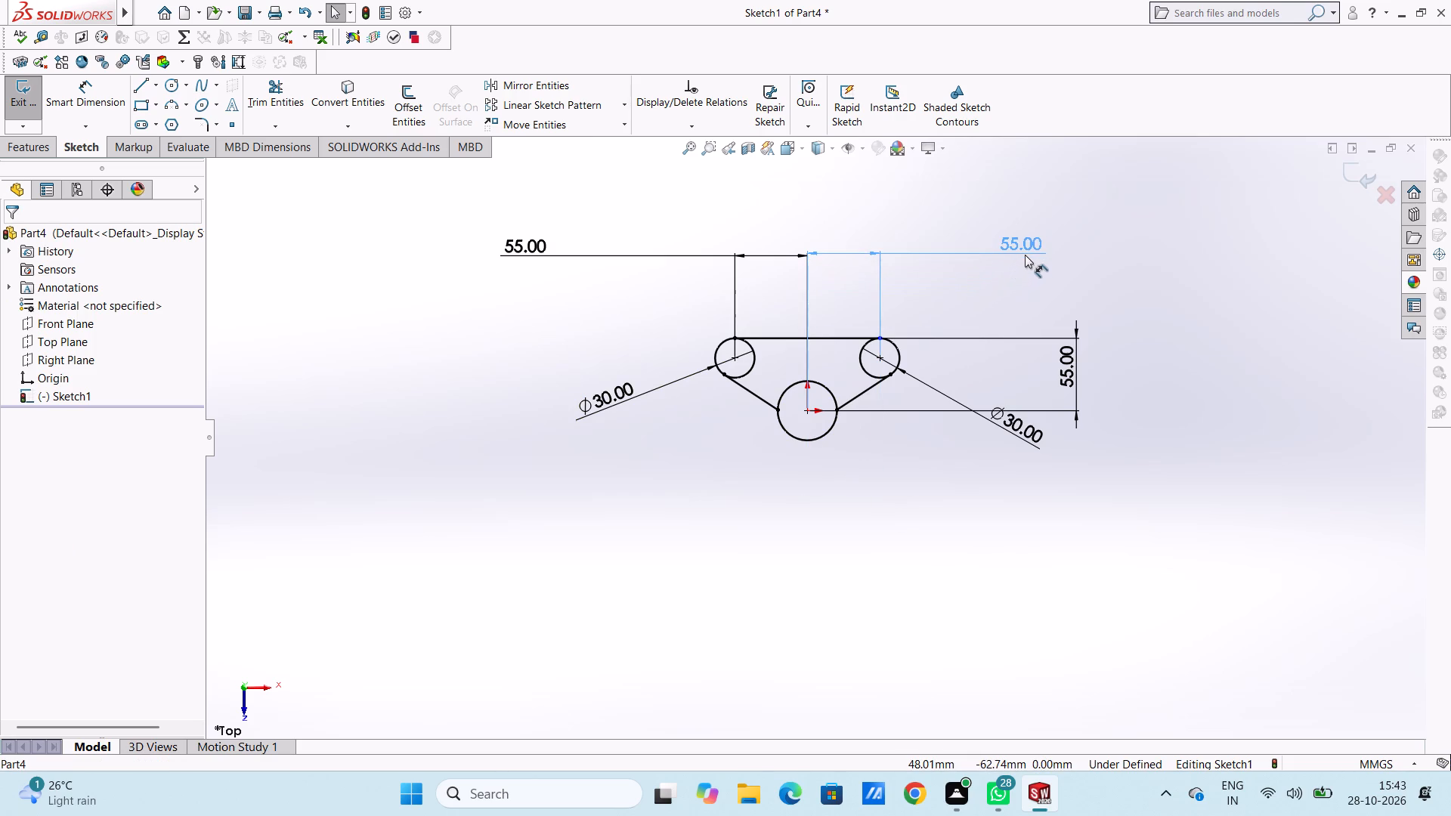
pyautogui.moveTo(1025, 255); pyautogui.dragTo(1028, 257)
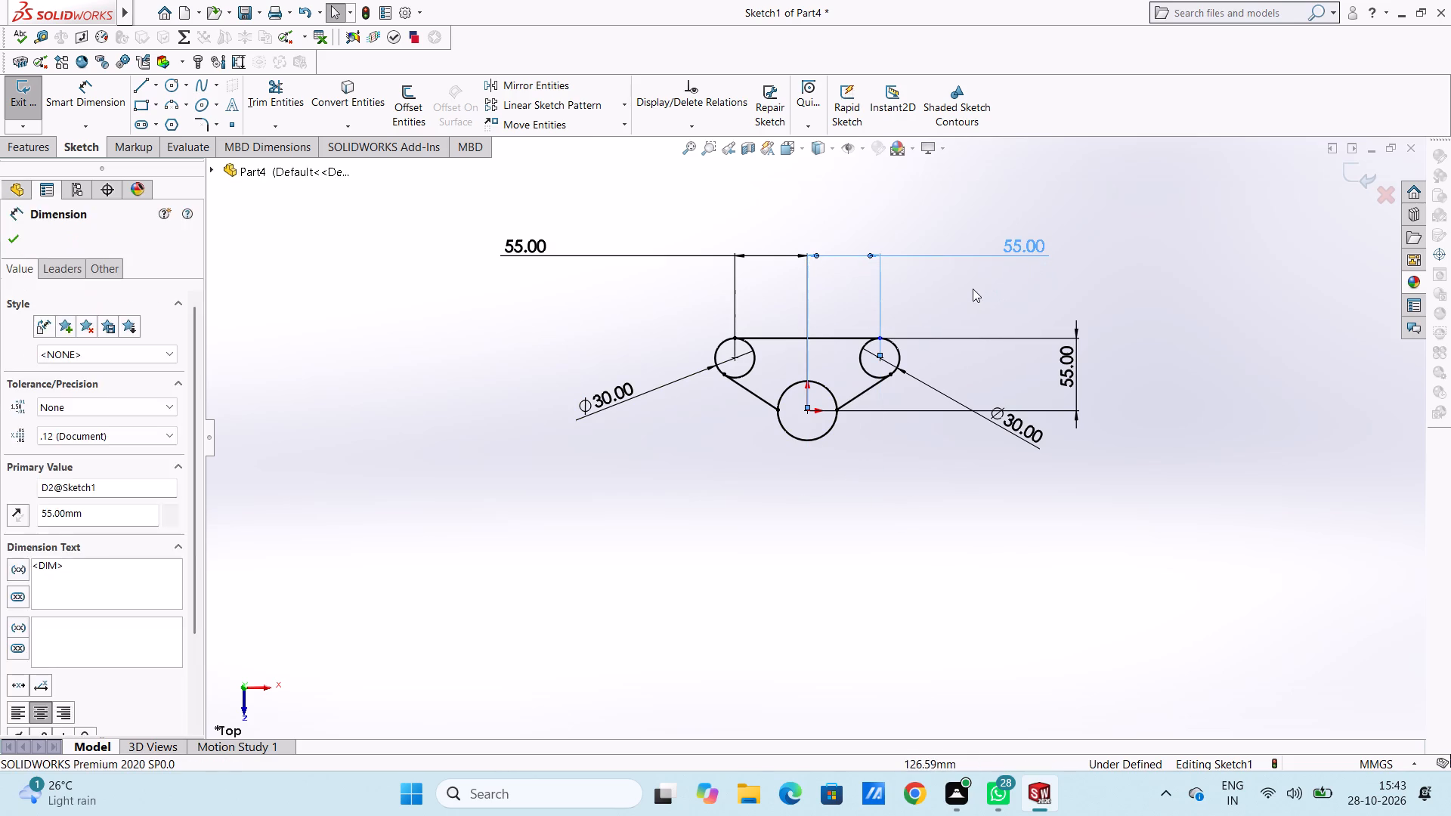
pyautogui.click(973, 289)
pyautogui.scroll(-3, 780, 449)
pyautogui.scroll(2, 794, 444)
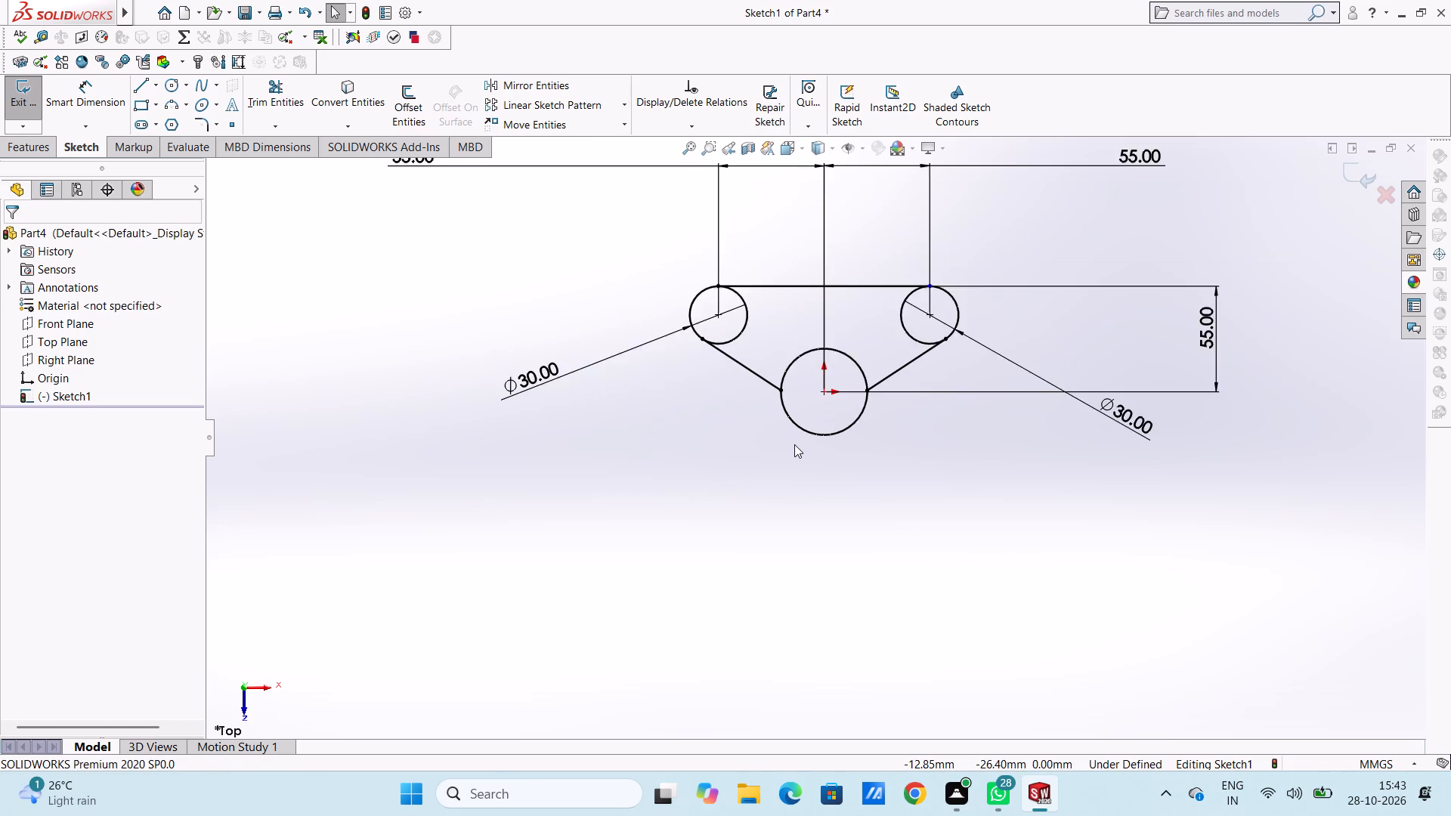
# Draw two concentric circles with 15 mm and 6 mm radii, centred about 59 mm directly below the origin.
pyautogui.scroll(-3, 802, 409)
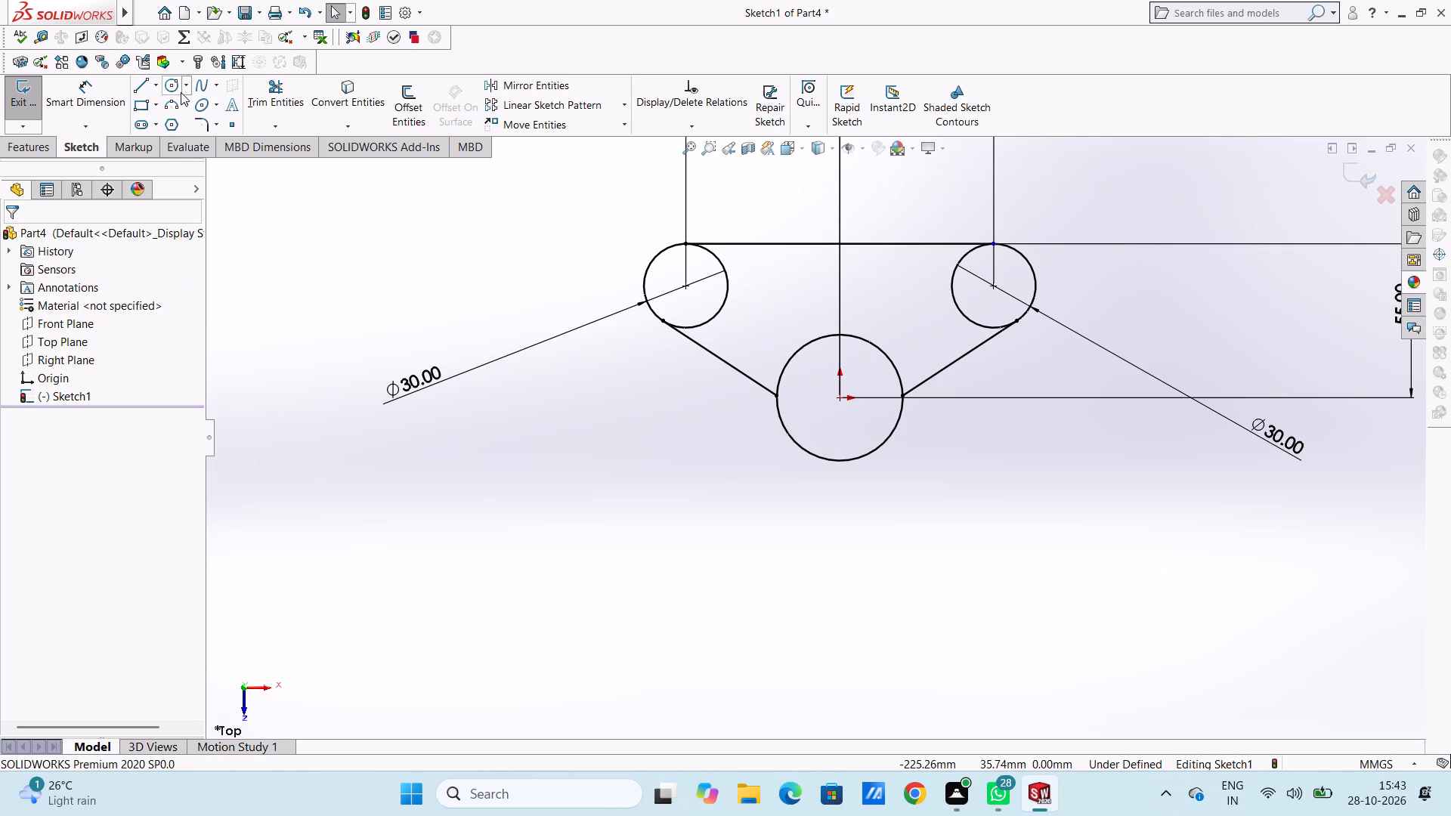
pyautogui.click(172, 89)
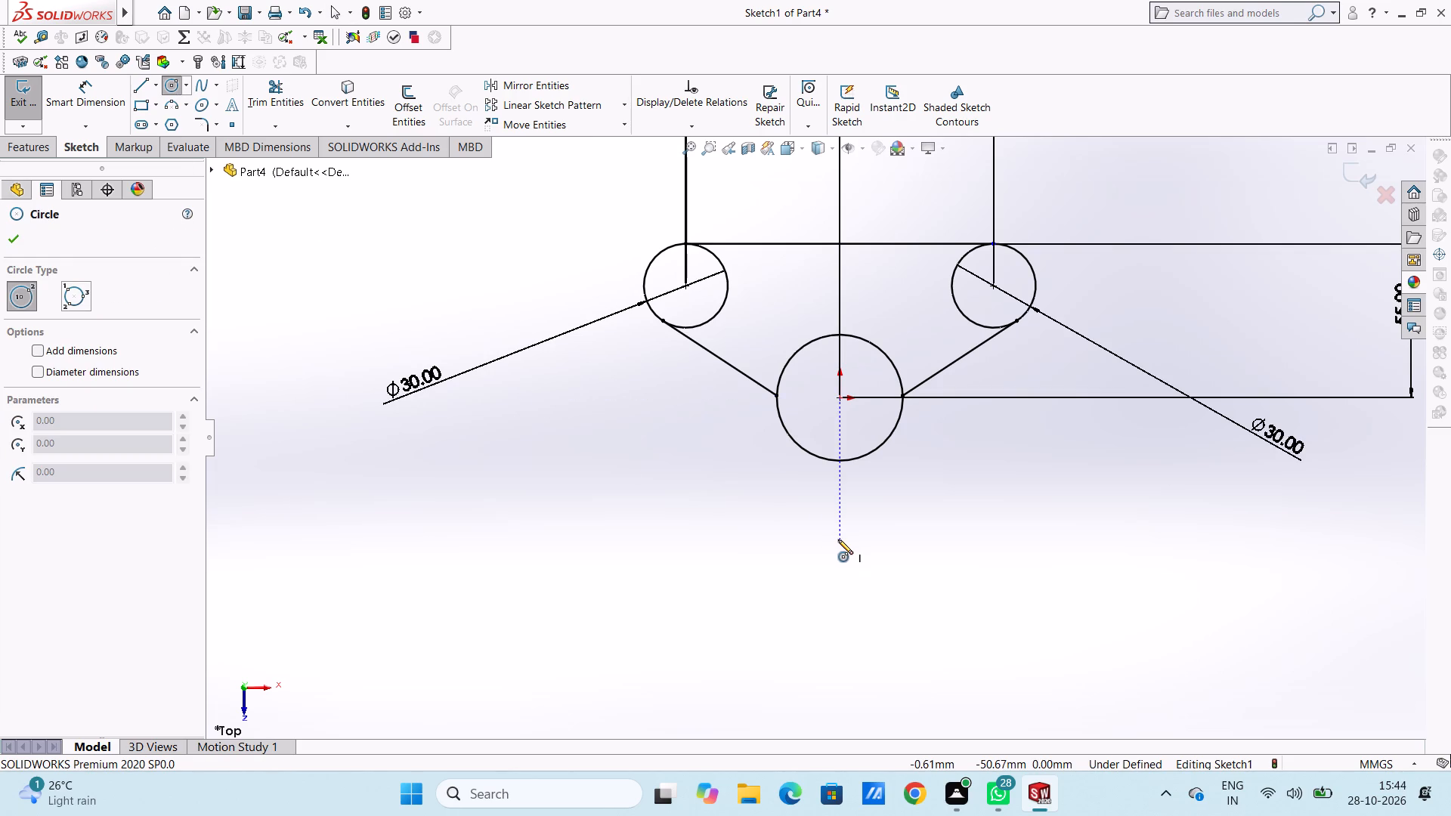
pyautogui.click(840, 562)
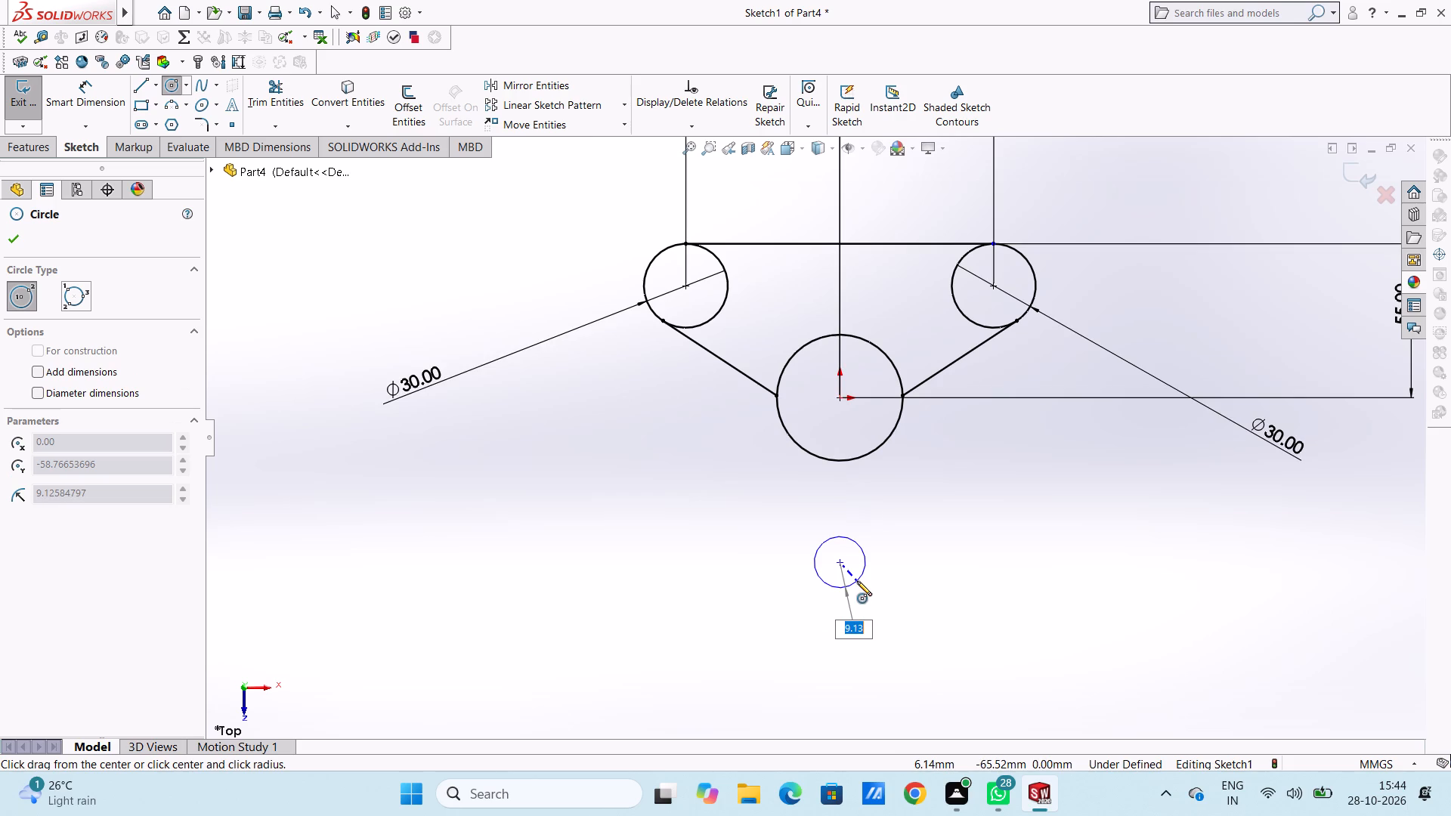
pyautogui.write('15')
pyautogui.press('Return')
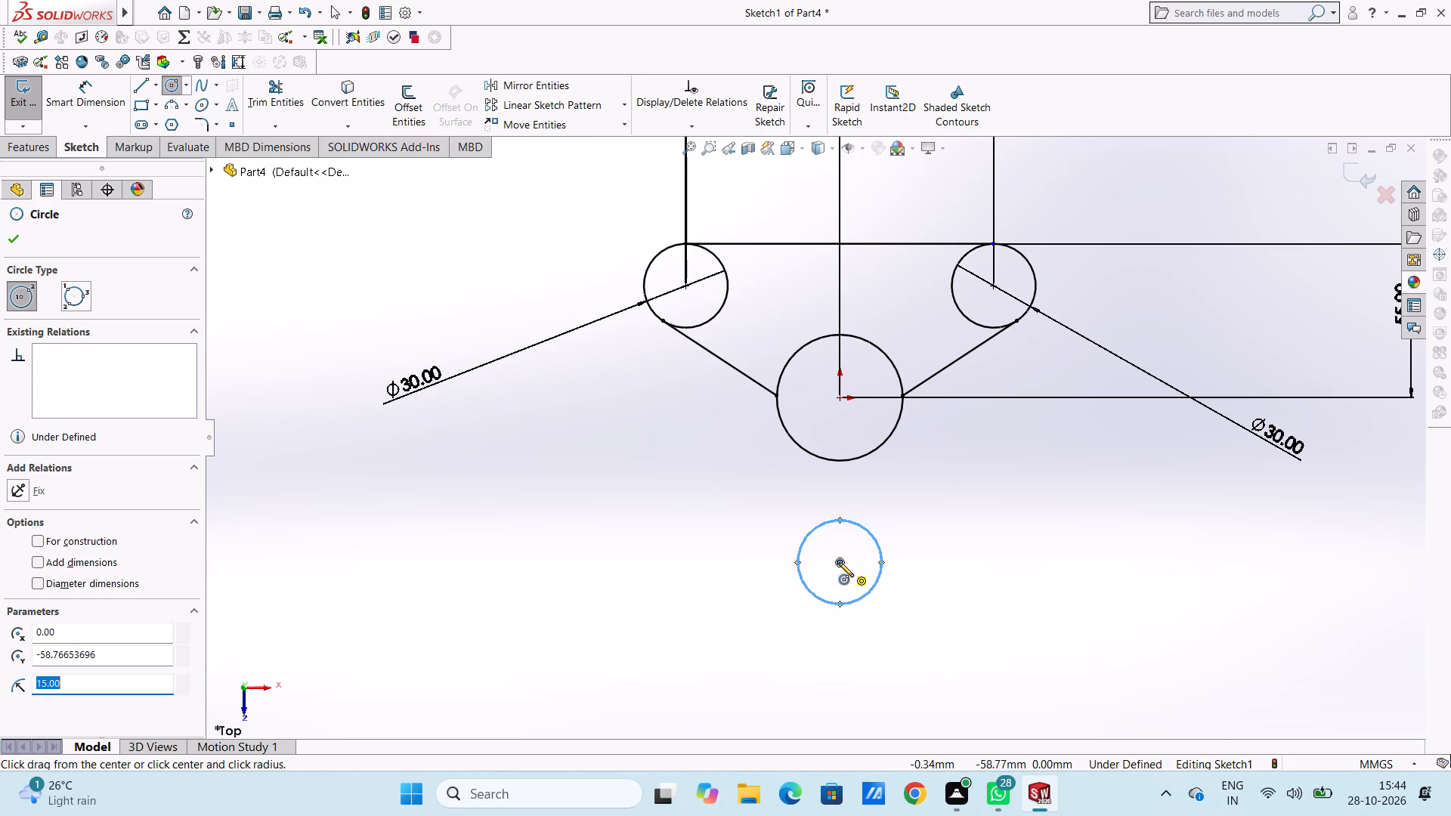
pyautogui.click(839, 562)
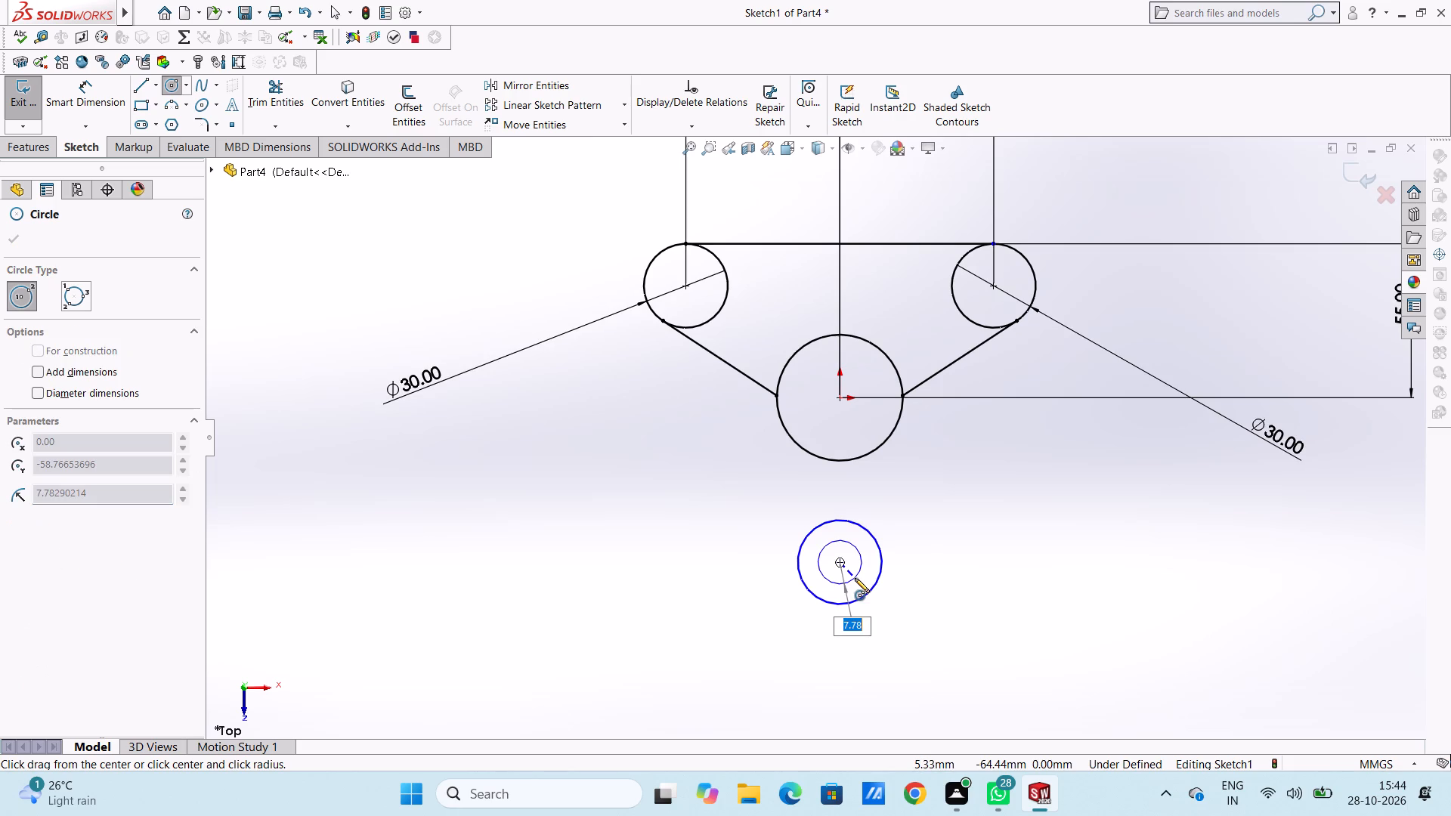
pyautogui.press('6')
pyautogui.press('Return')
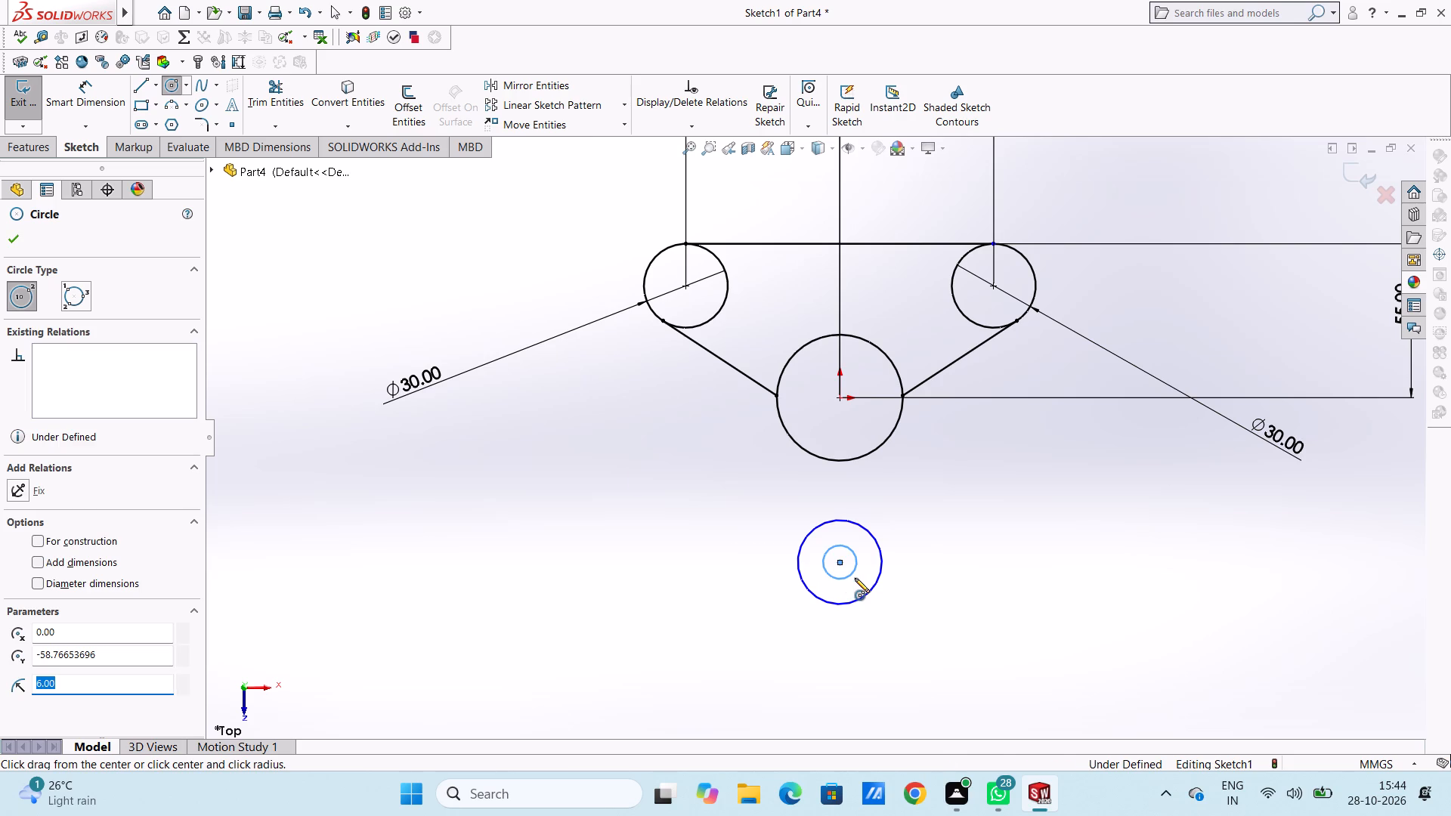
pyautogui.click(15, 236)
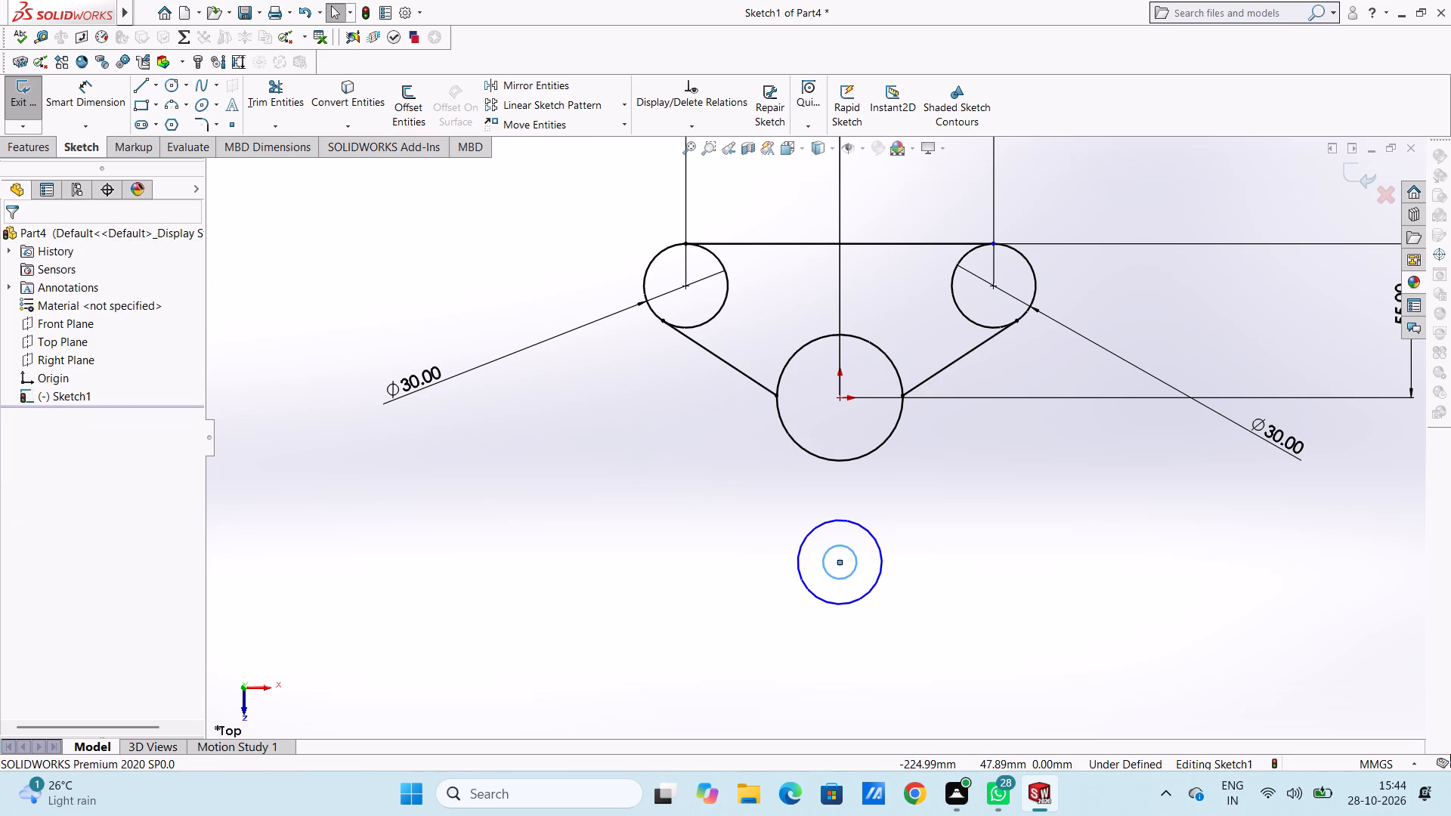
# Add diameter dimensions to the outer and inner concentric circles, placing them below the sketch on opposite sides.
pyautogui.click(94, 103)
pyautogui.scroll(5, 490, 413)
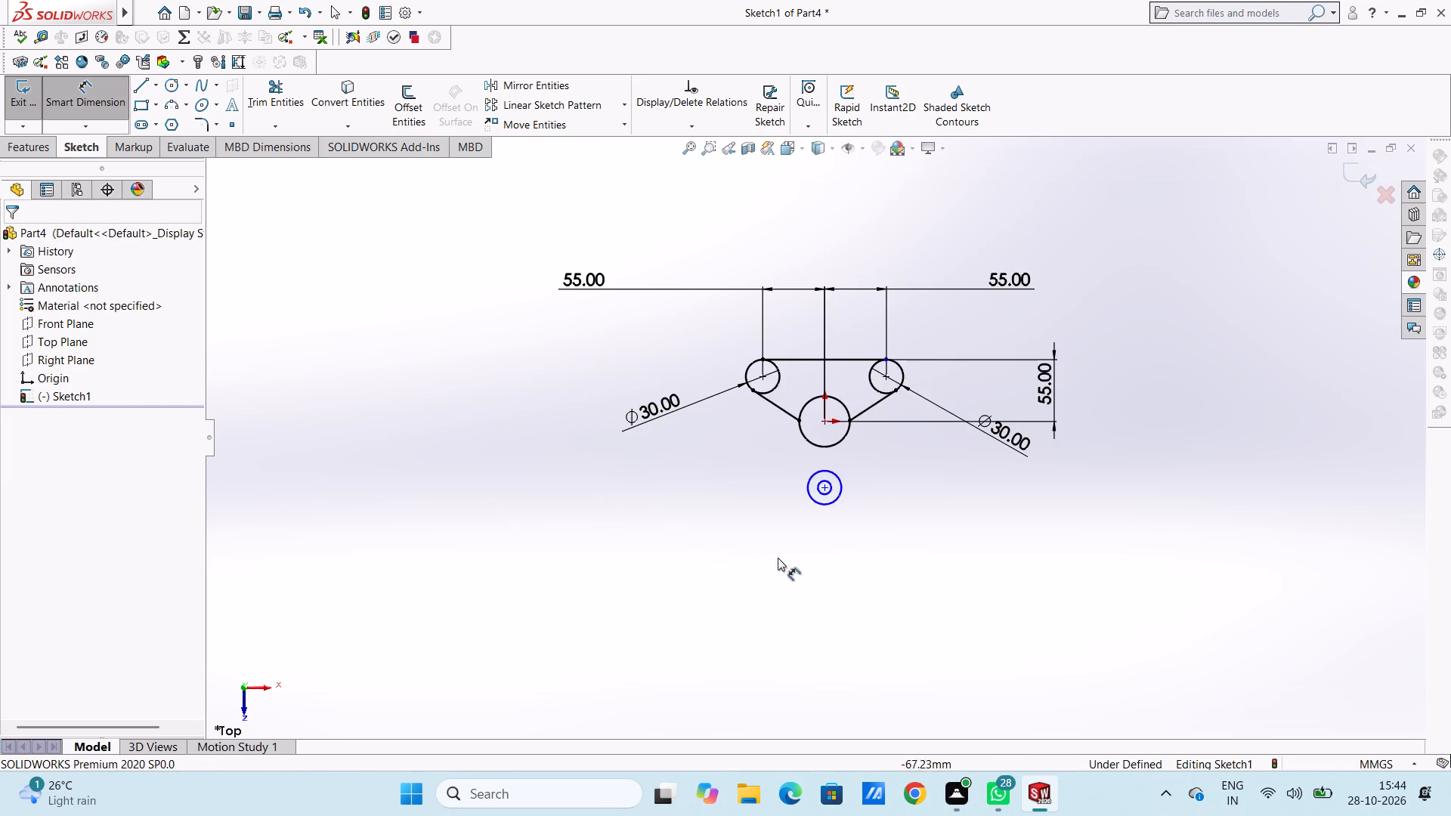
pyautogui.scroll(-1, 780, 558)
pyautogui.click(831, 485)
pyautogui.click(447, 625)
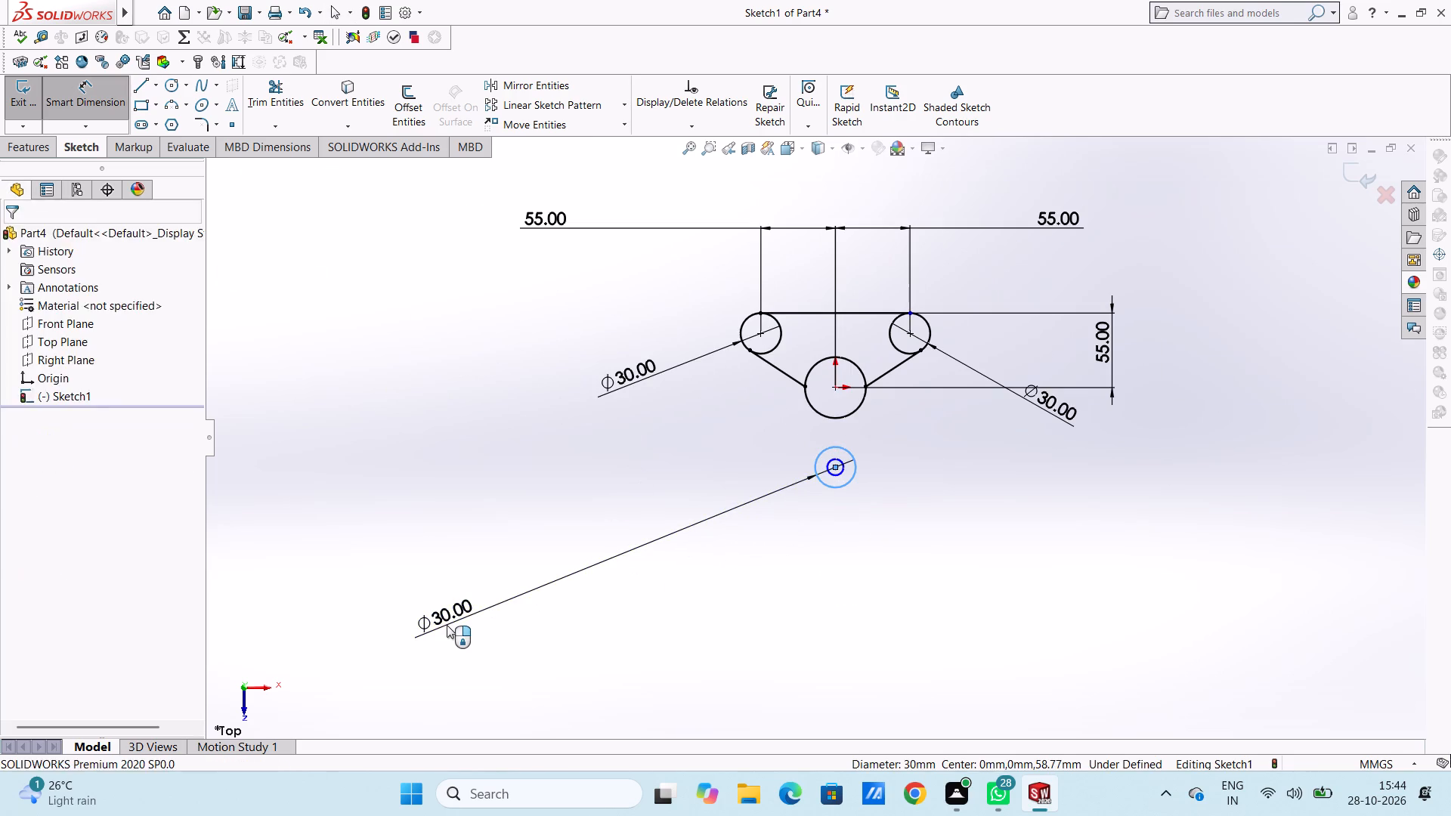
pyautogui.click(385, 600)
pyautogui.click(386, 554)
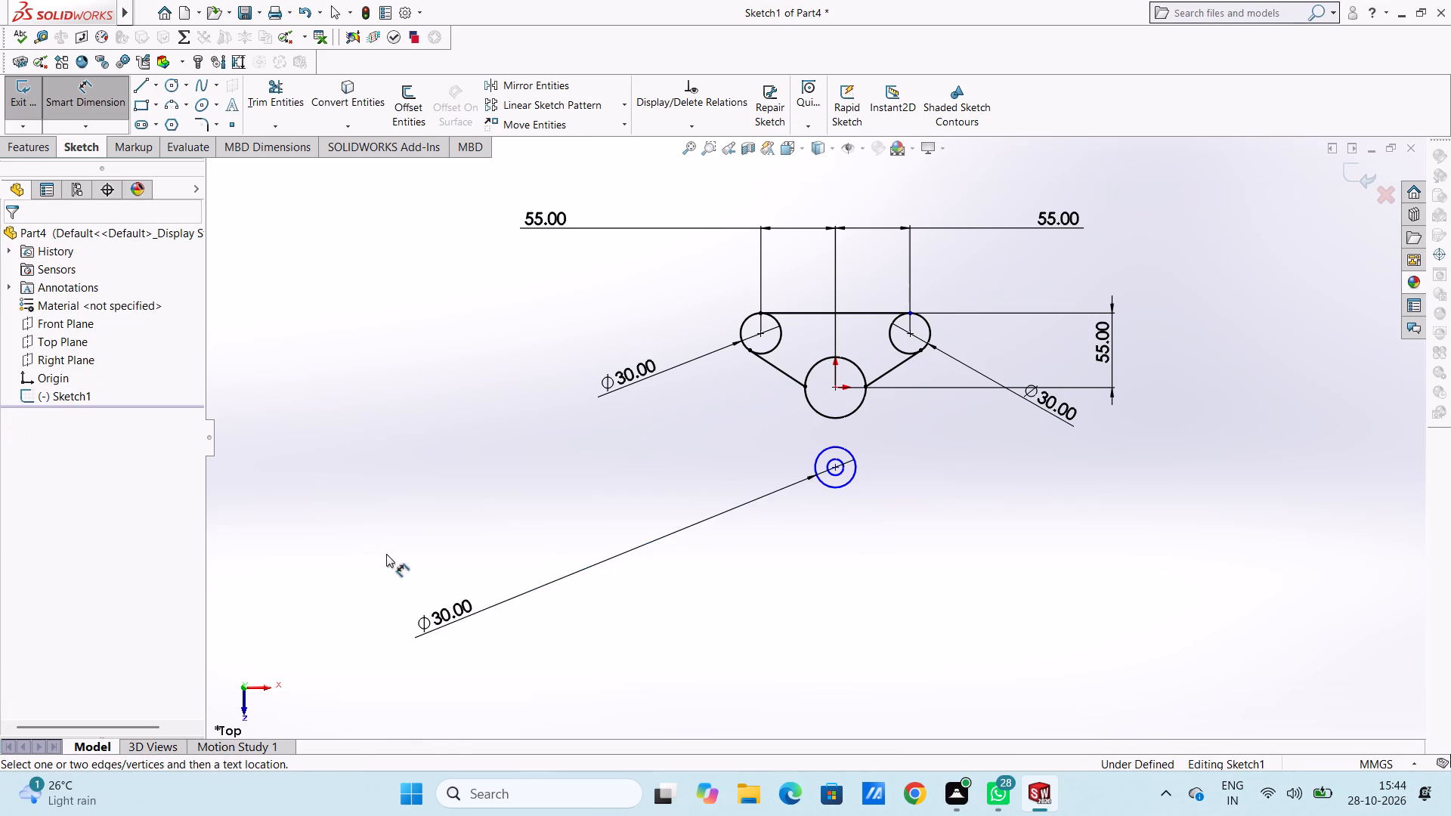
pyautogui.scroll(-3, 729, 595)
pyautogui.click(902, 372)
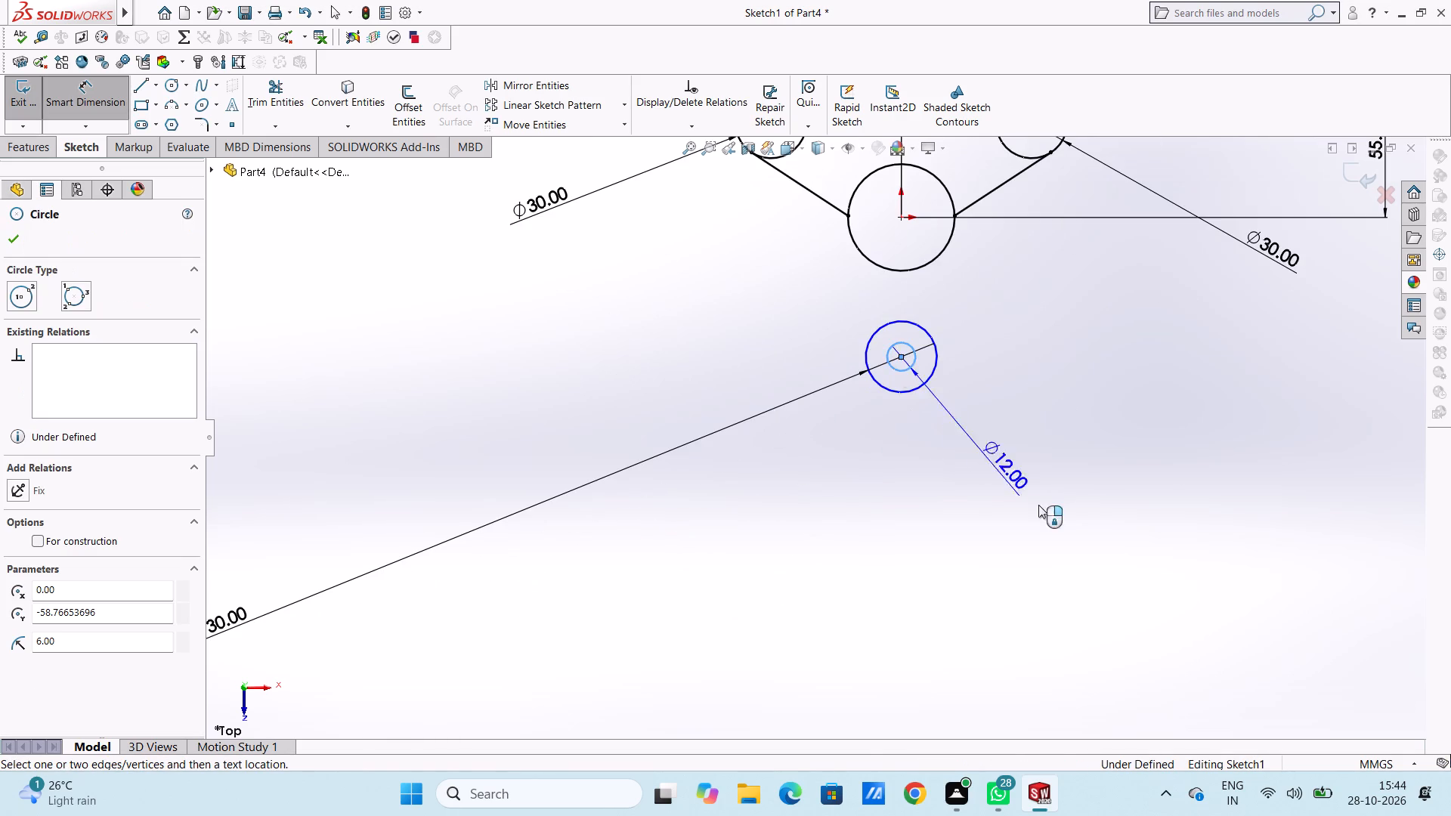
pyautogui.scroll(4, 1116, 565)
pyautogui.click(1101, 617)
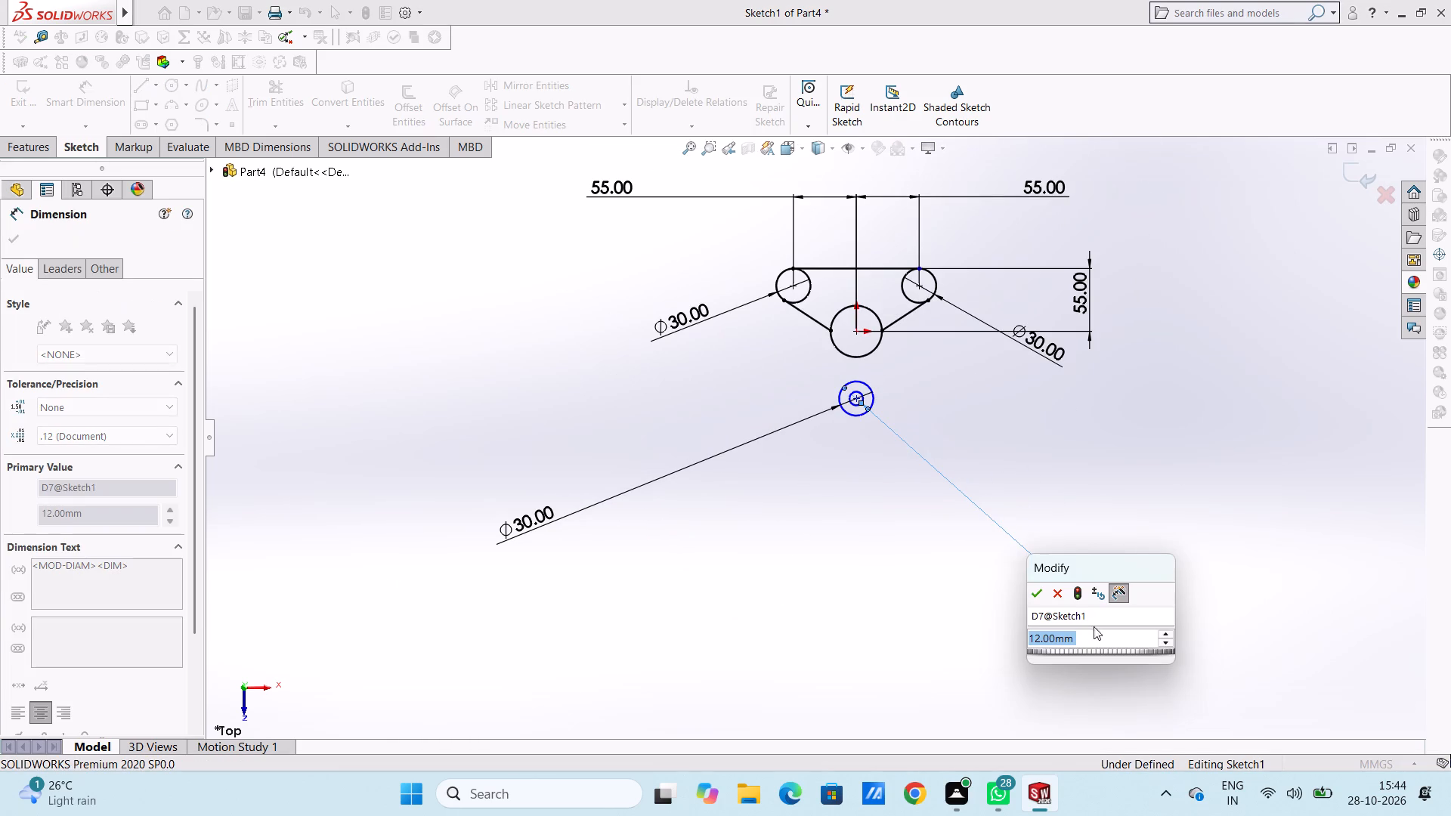
pyautogui.click(1031, 592)
pyautogui.click(976, 576)
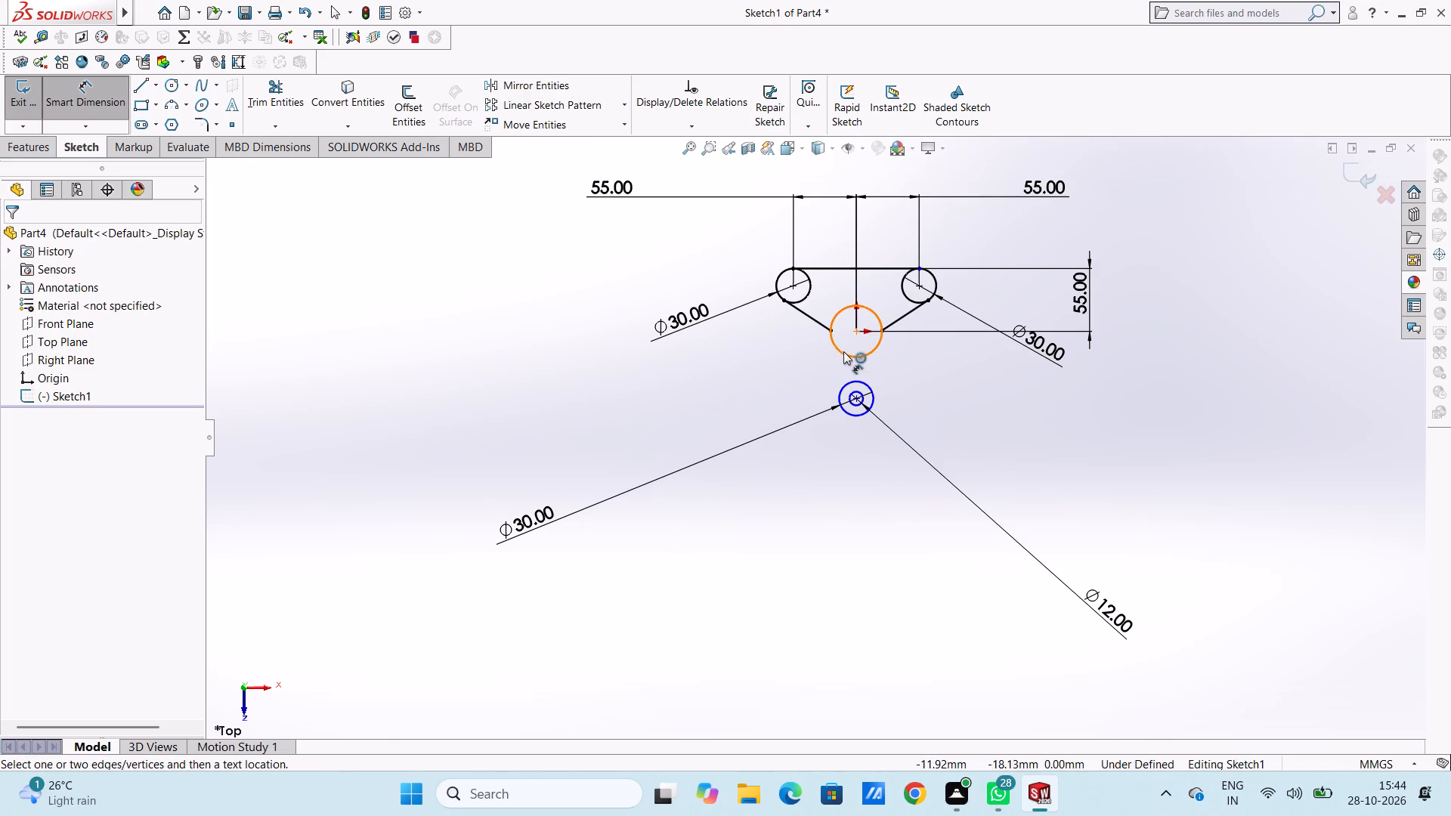
# Dimension the vertical distance from the origin to the concentric circles' centre as 60 mm.
pyautogui.click(858, 332)
pyautogui.click(855, 403)
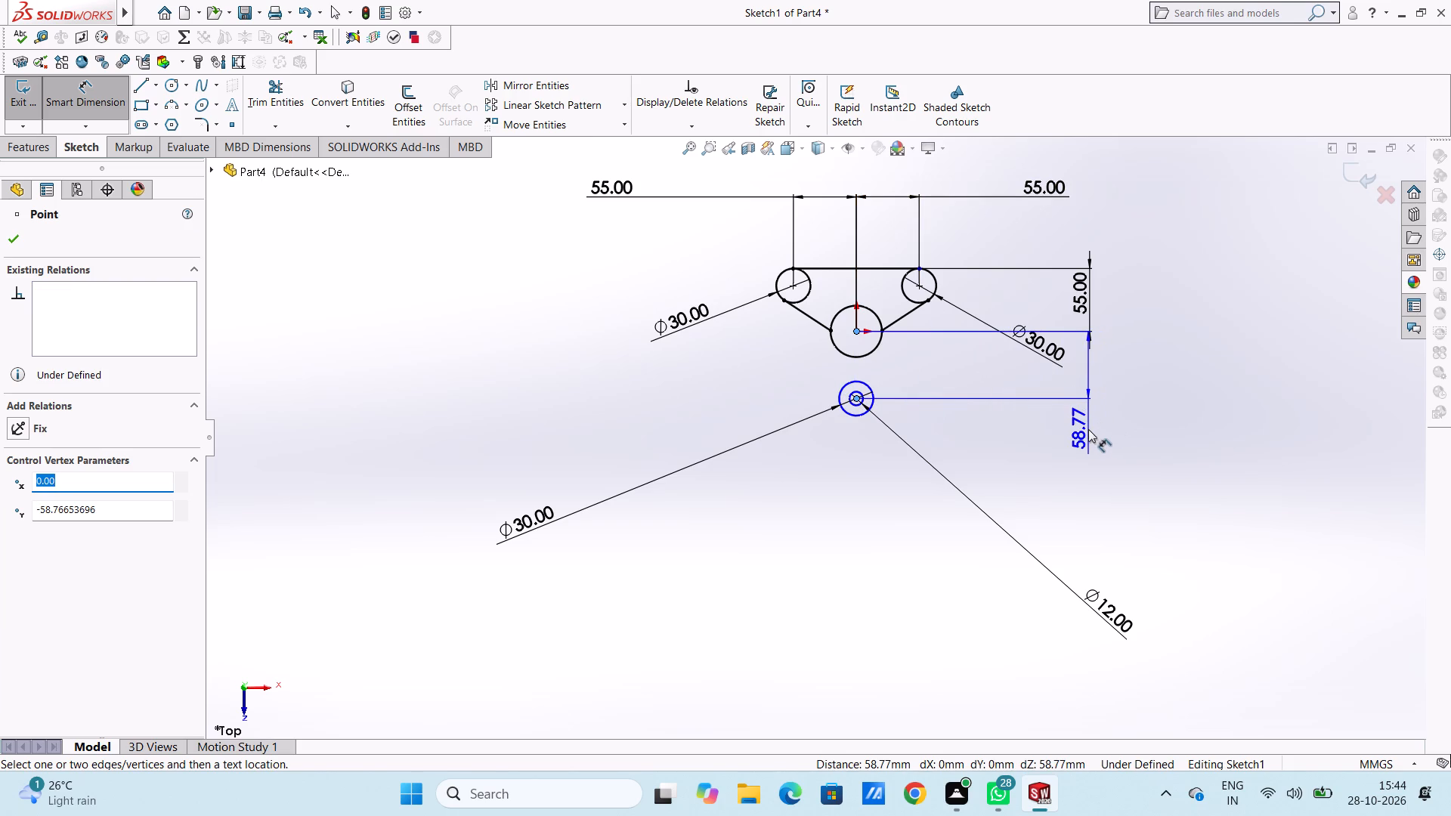
pyautogui.click(1090, 434)
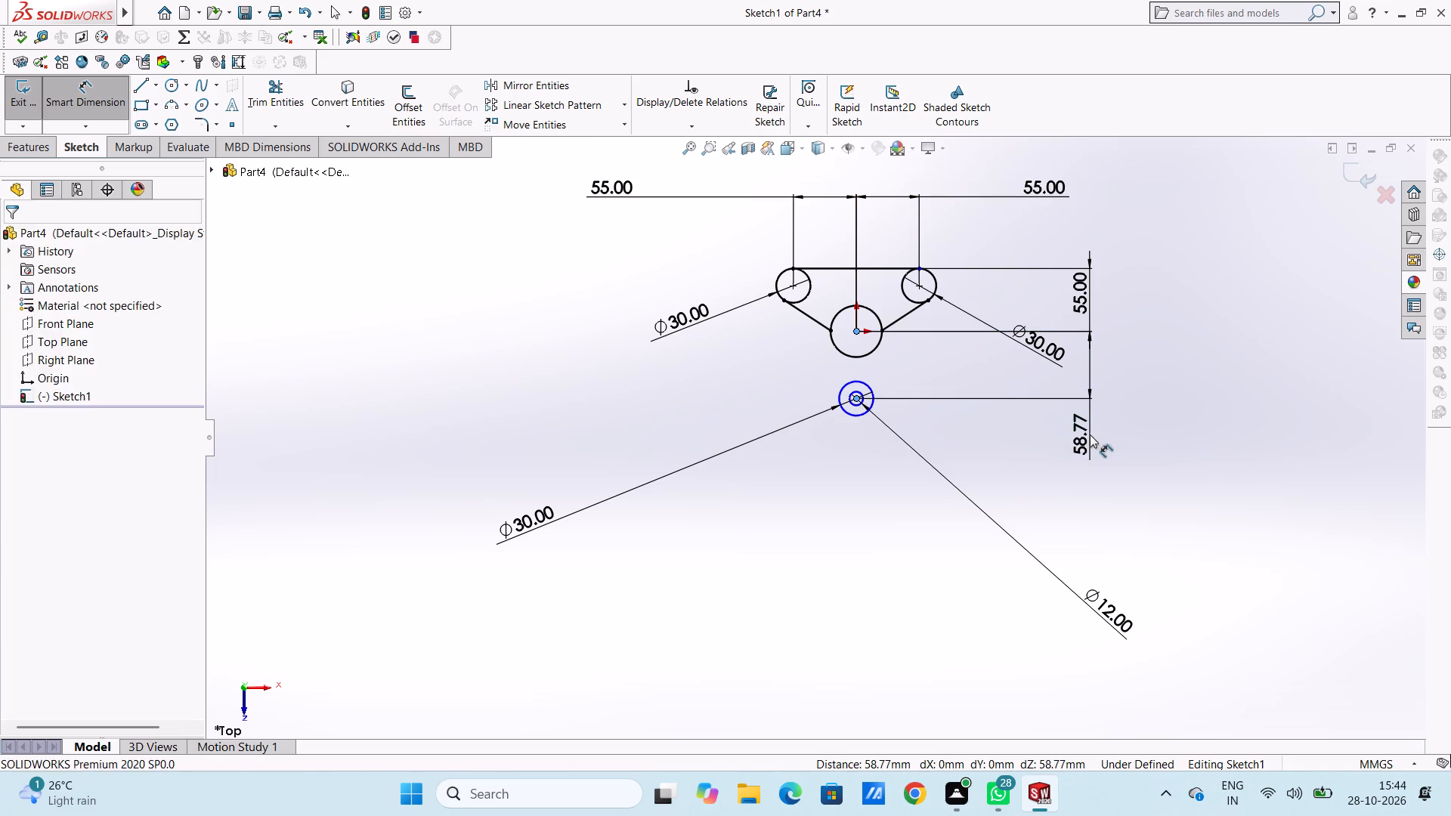
pyautogui.write('60')
pyautogui.press('Return')
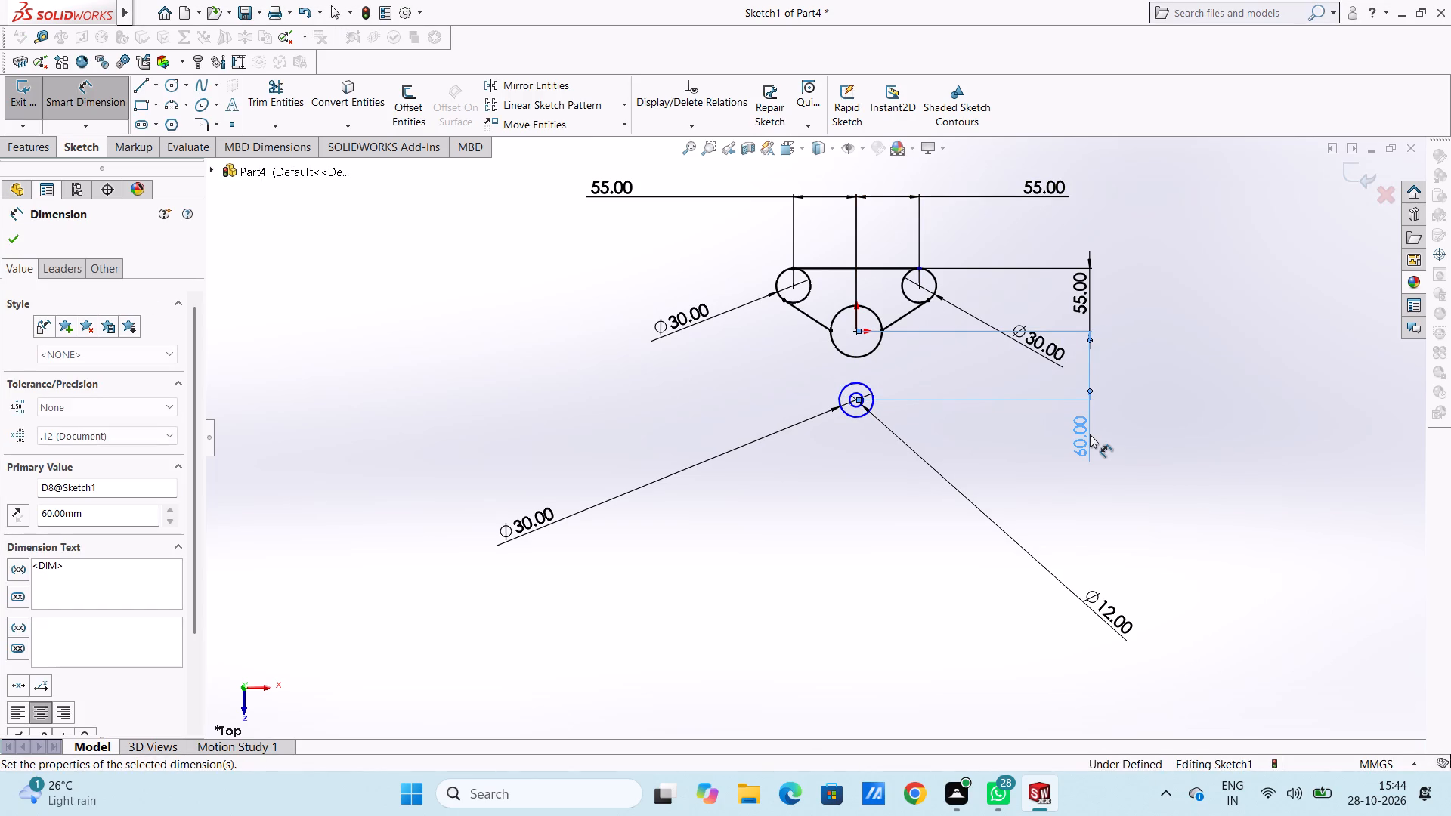
pyautogui.click(939, 368)
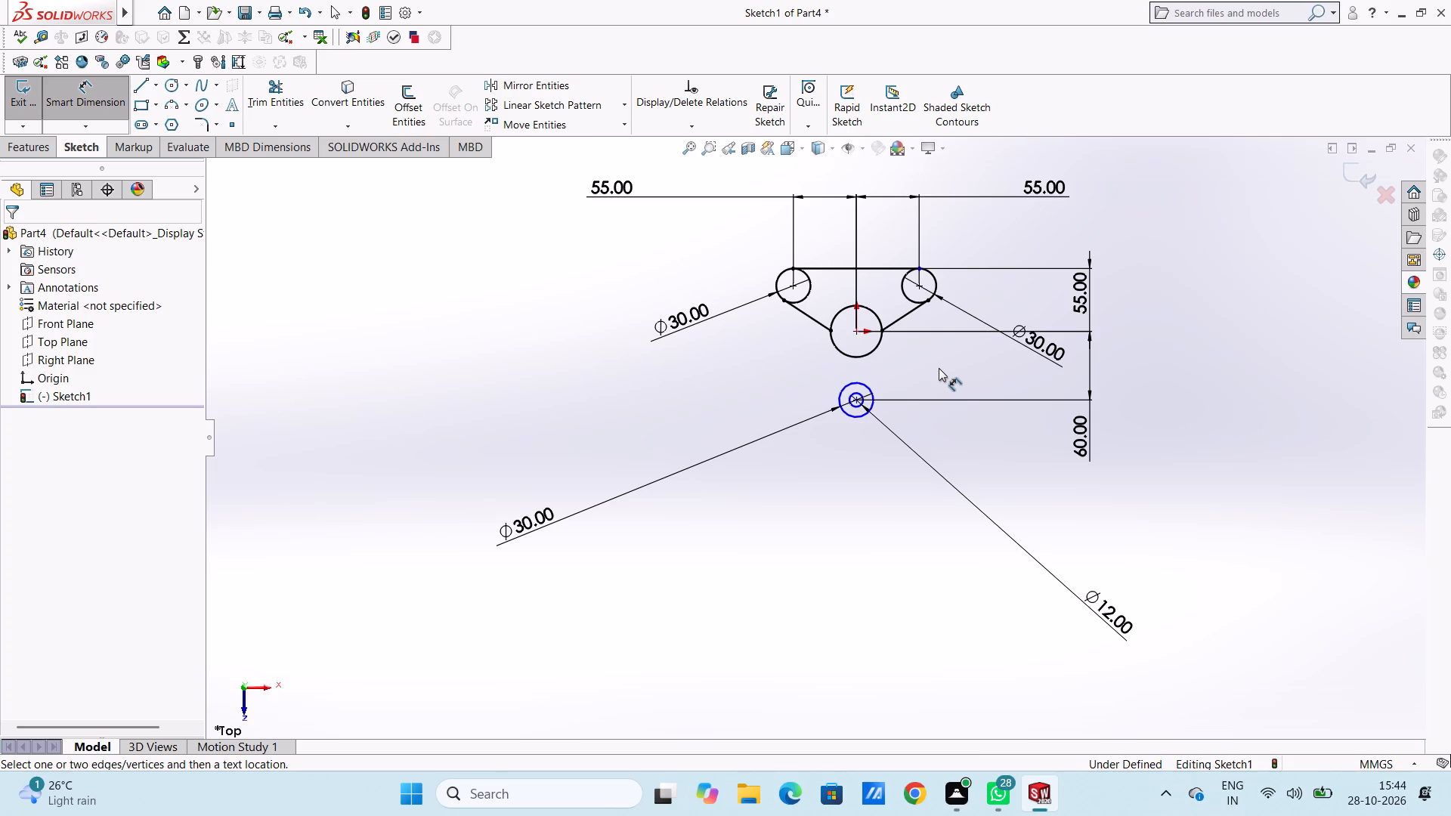
# Draw a vertical line about 51 mm up from the lower outer circle's left side, across inside the origin circle, and down to its right side.
pyautogui.scroll(-4, 877, 338)
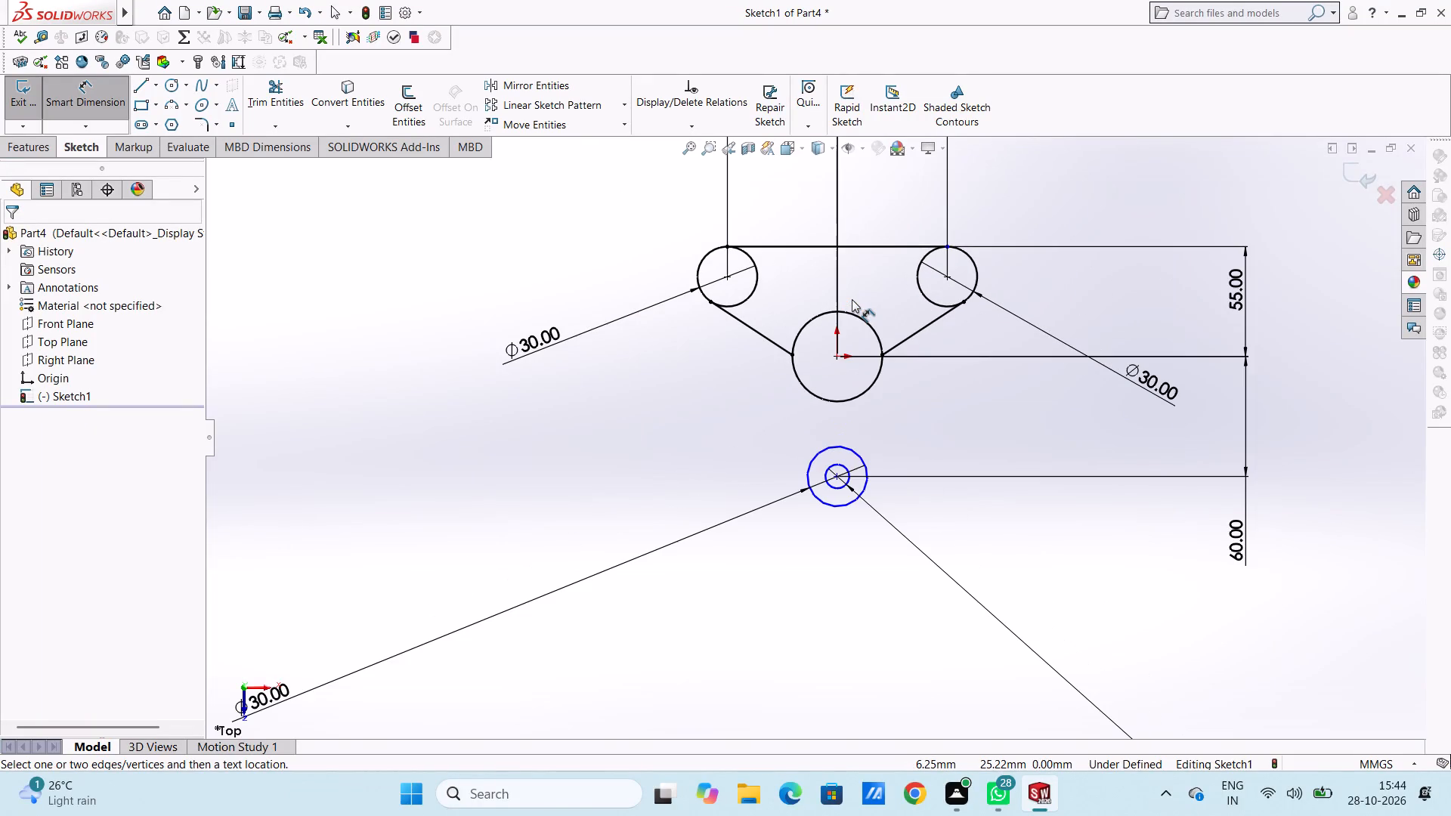
pyautogui.scroll(-3, 818, 325)
pyautogui.scroll(3, 818, 325)
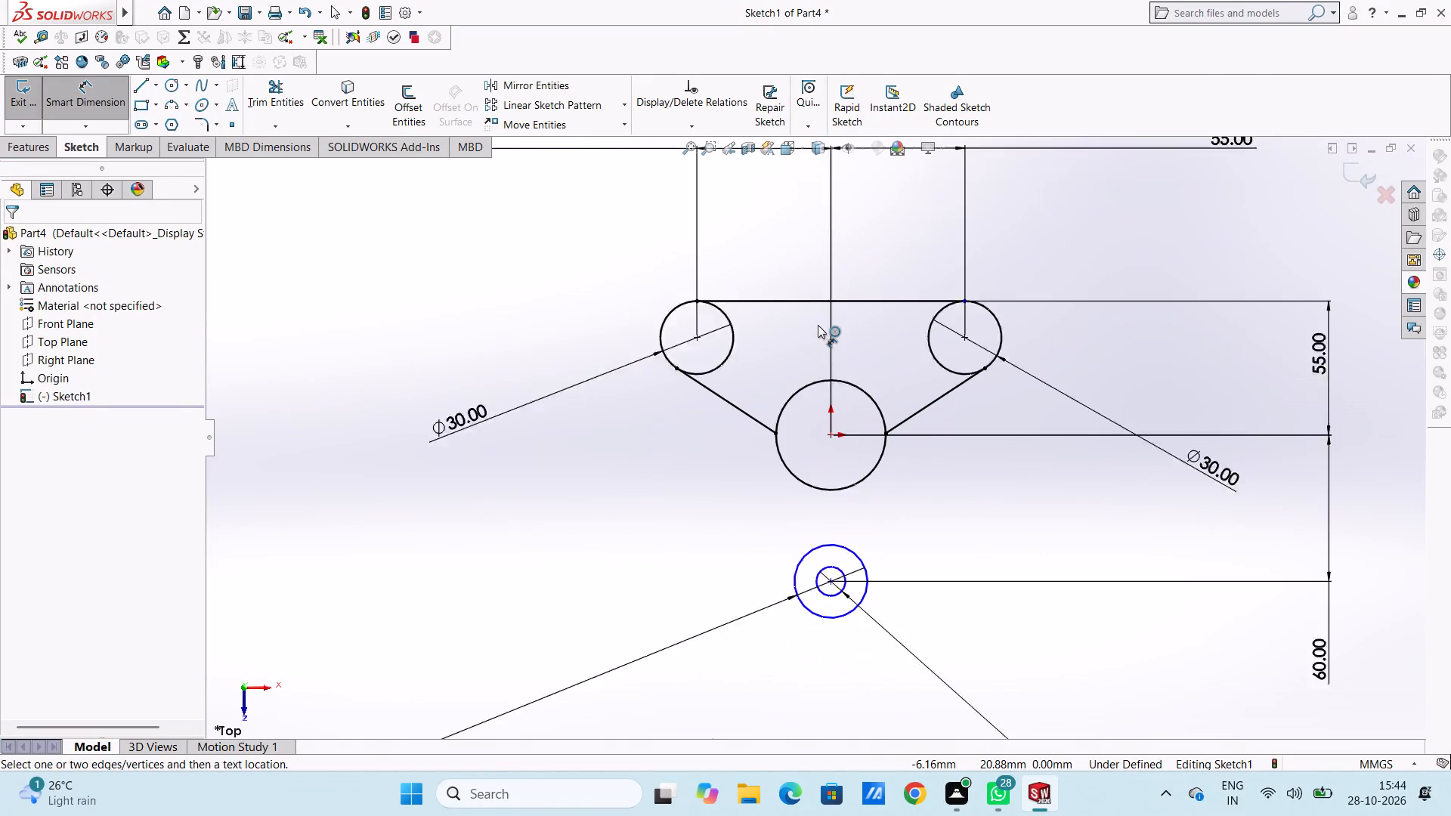
pyautogui.scroll(1, 818, 325)
pyautogui.scroll(3, 824, 408)
pyautogui.scroll(-3, 821, 493)
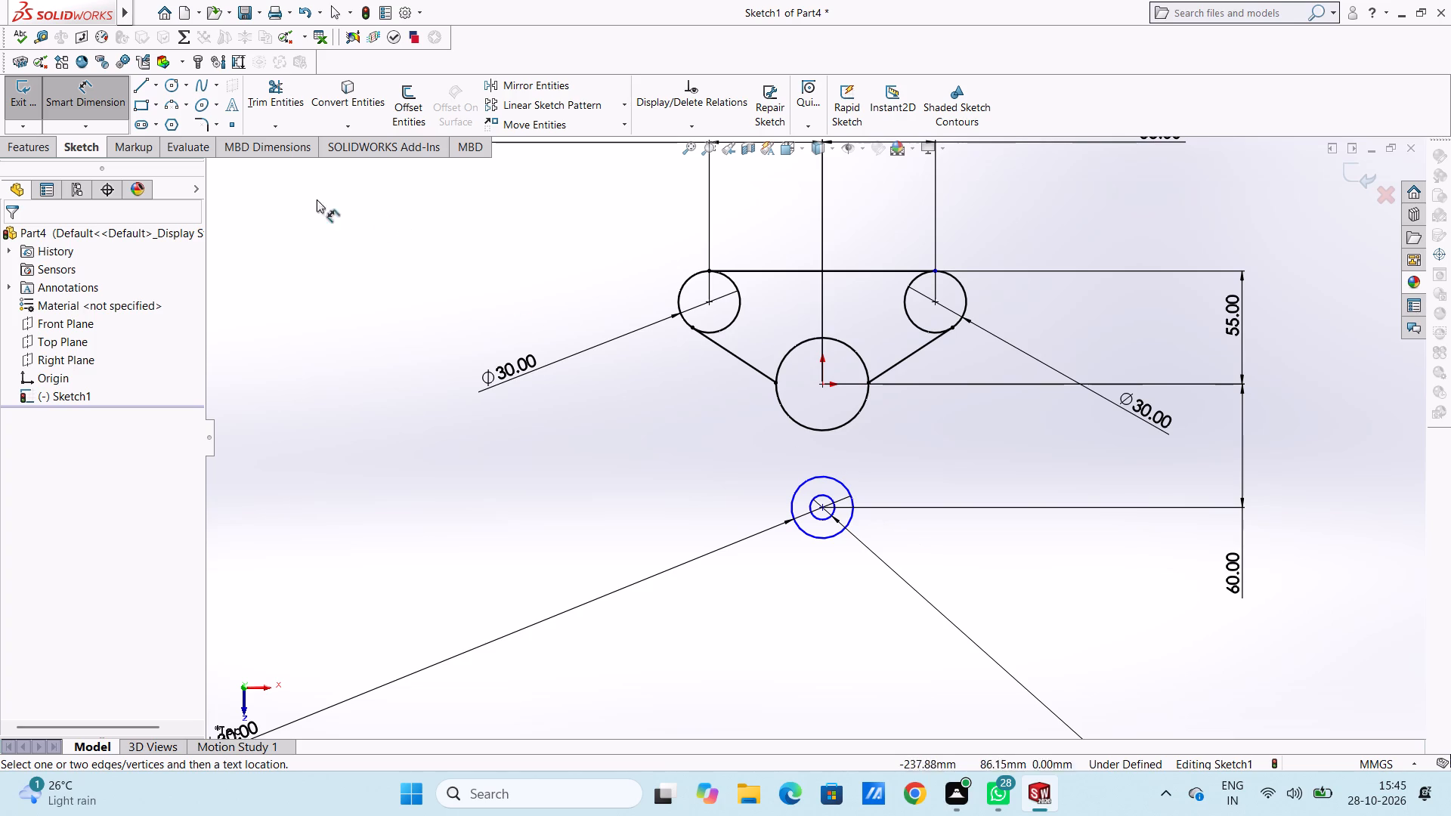
pyautogui.click(136, 88)
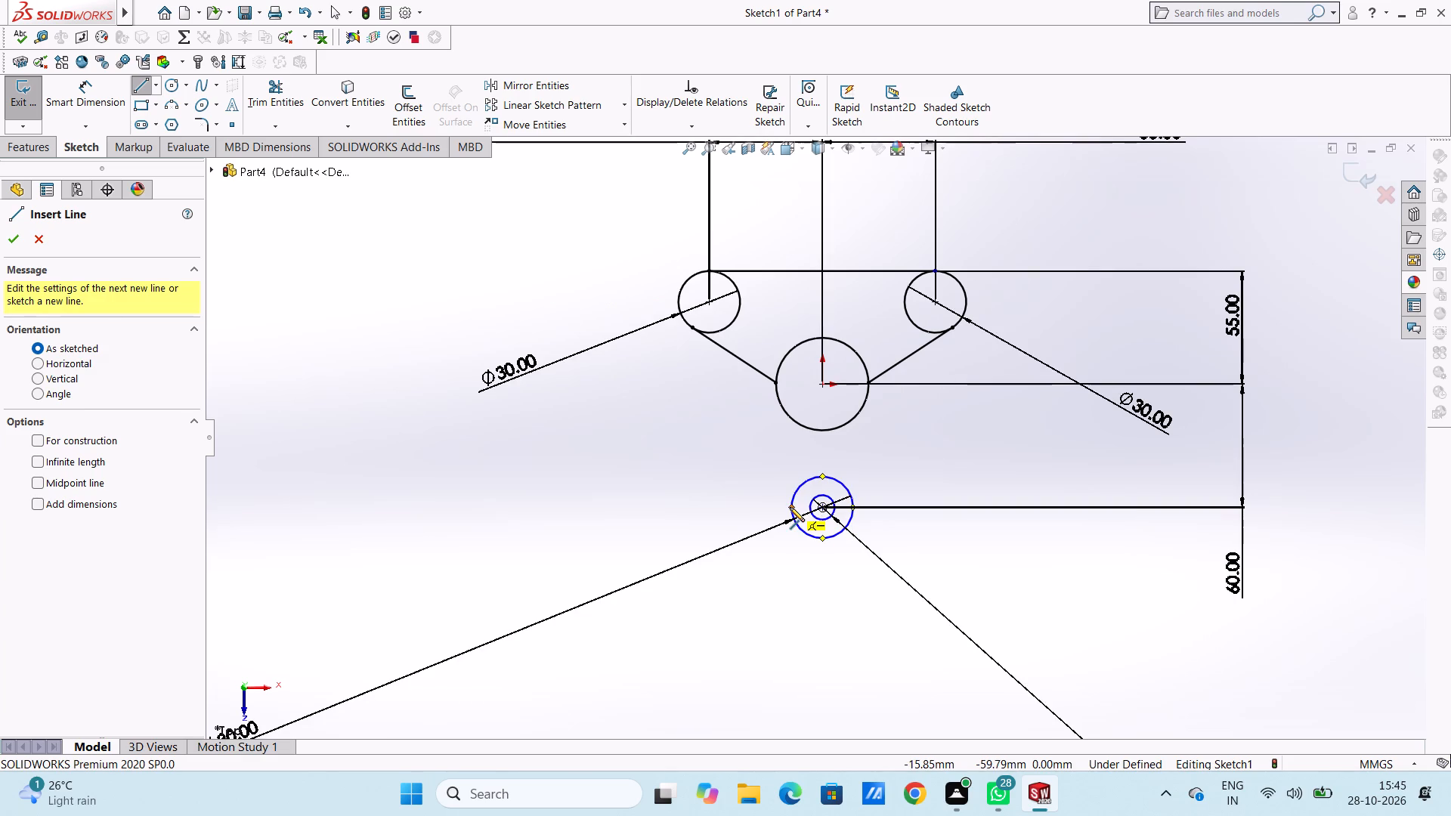
pyautogui.click(790, 507)
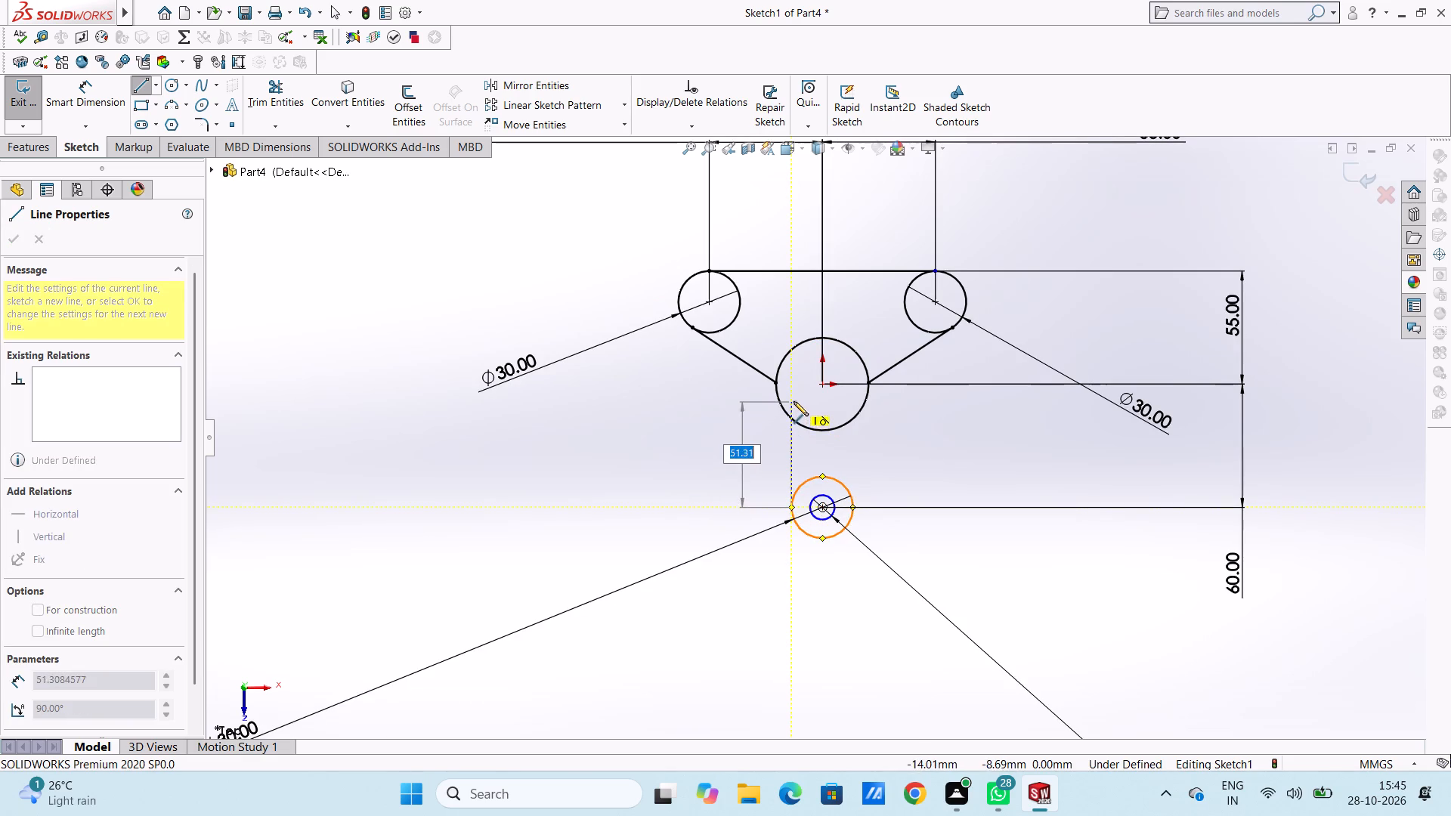
pyautogui.click(794, 400)
pyautogui.click(852, 401)
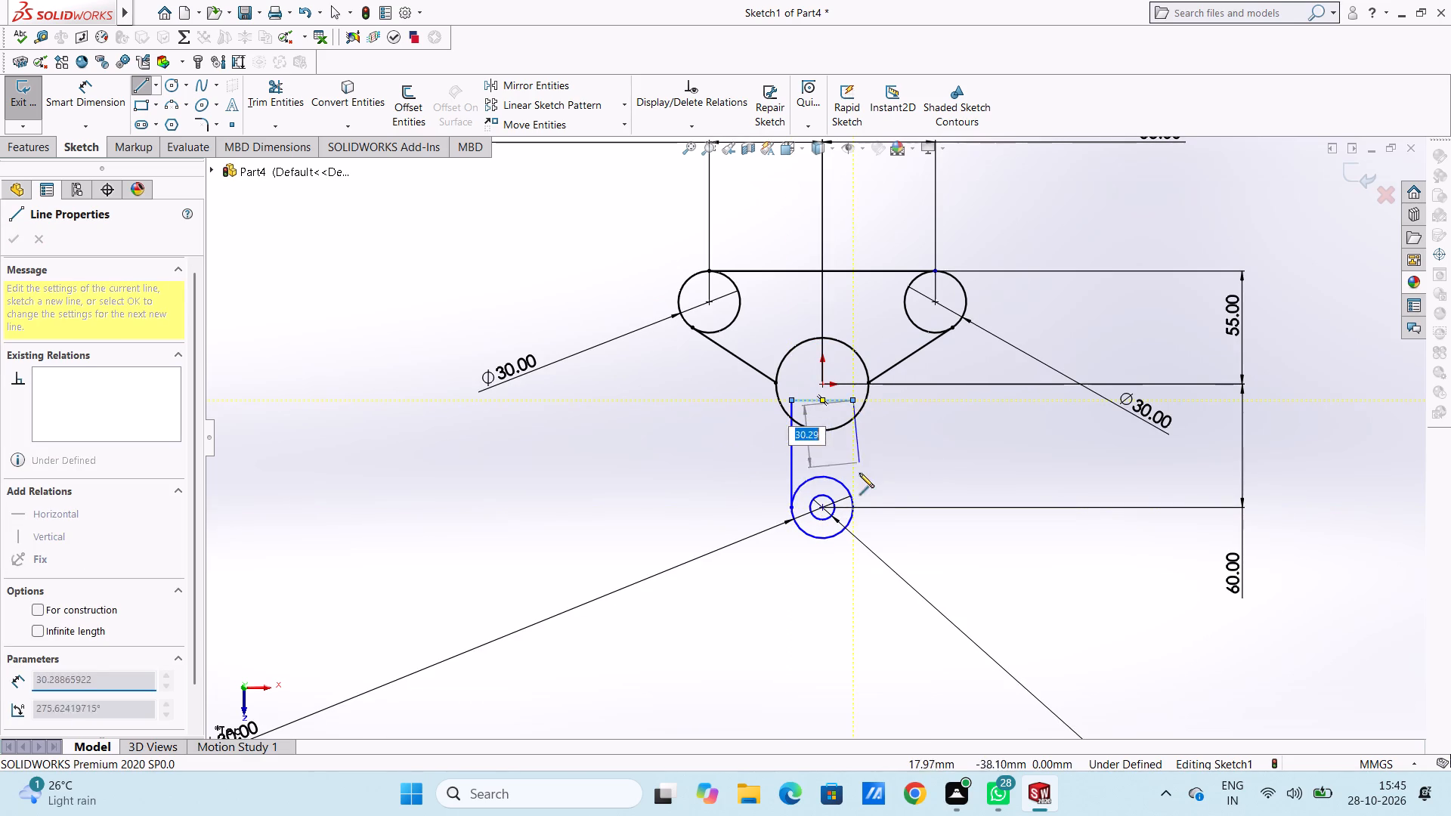
pyautogui.click(851, 509)
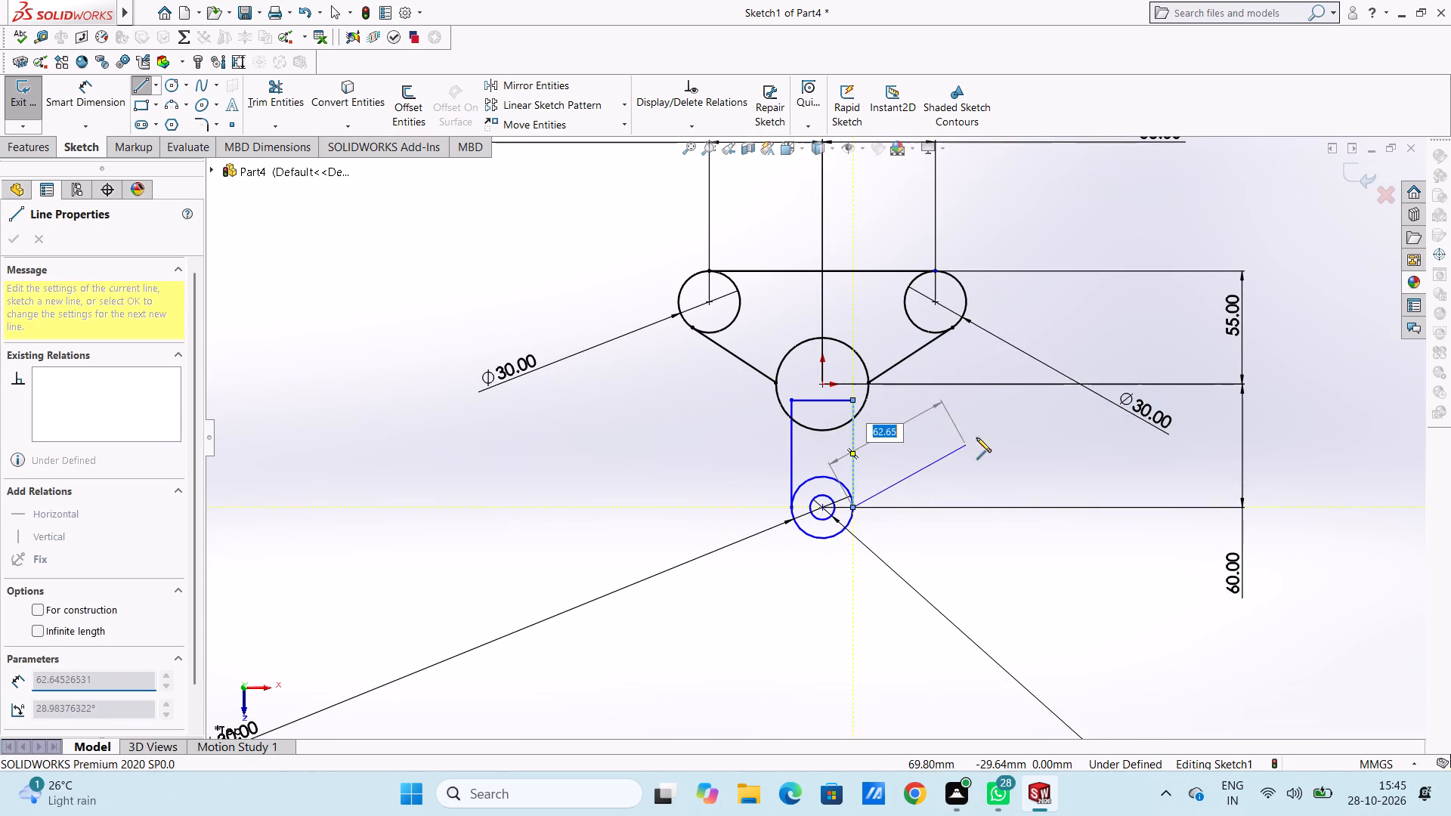
pyautogui.rightClick(976, 437)
pyautogui.doubleClick(985, 447)
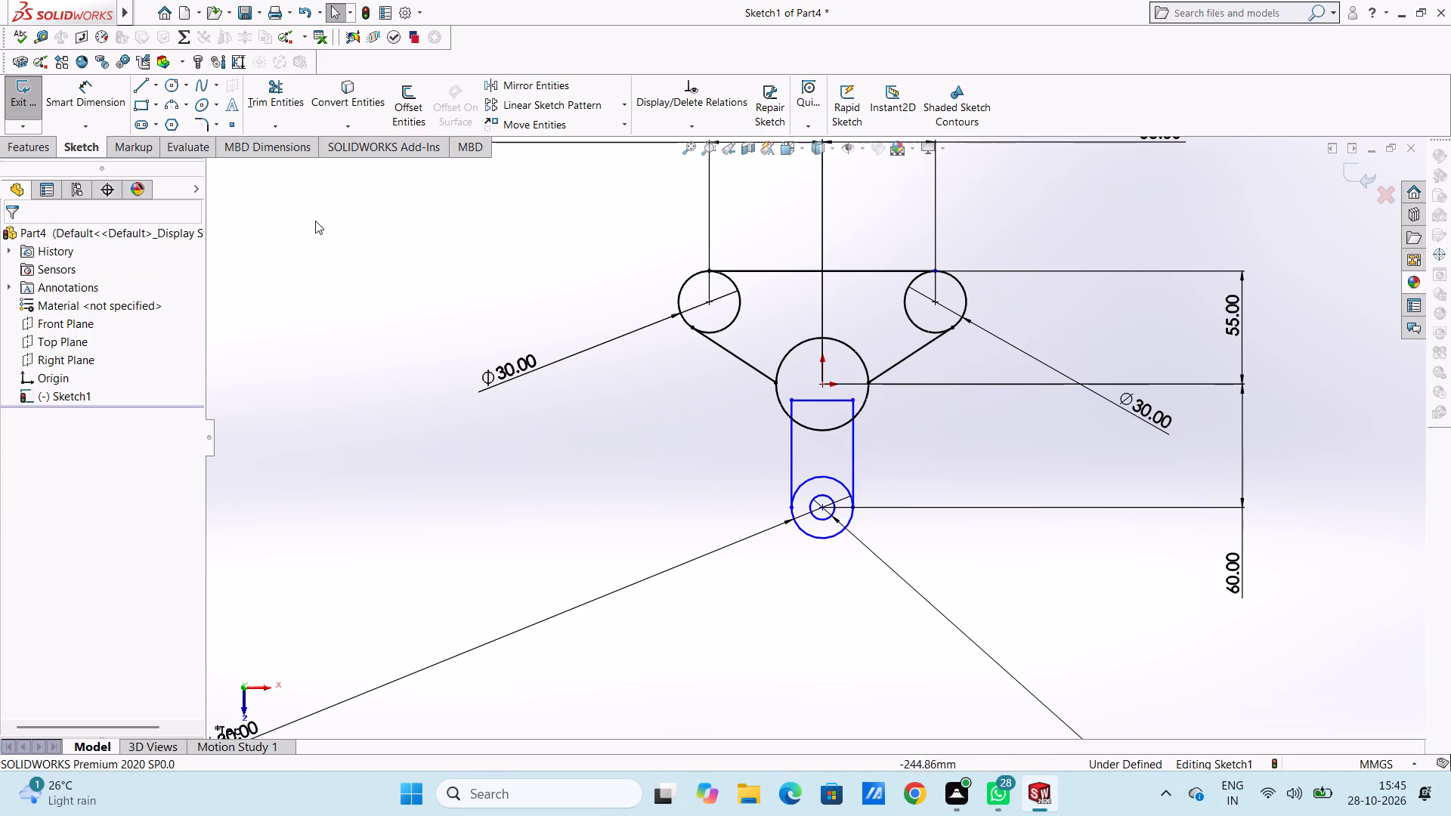
# Add a Vertical relation between the lower circles' centre point and the origin circle's centre.
pyautogui.click(821, 507)
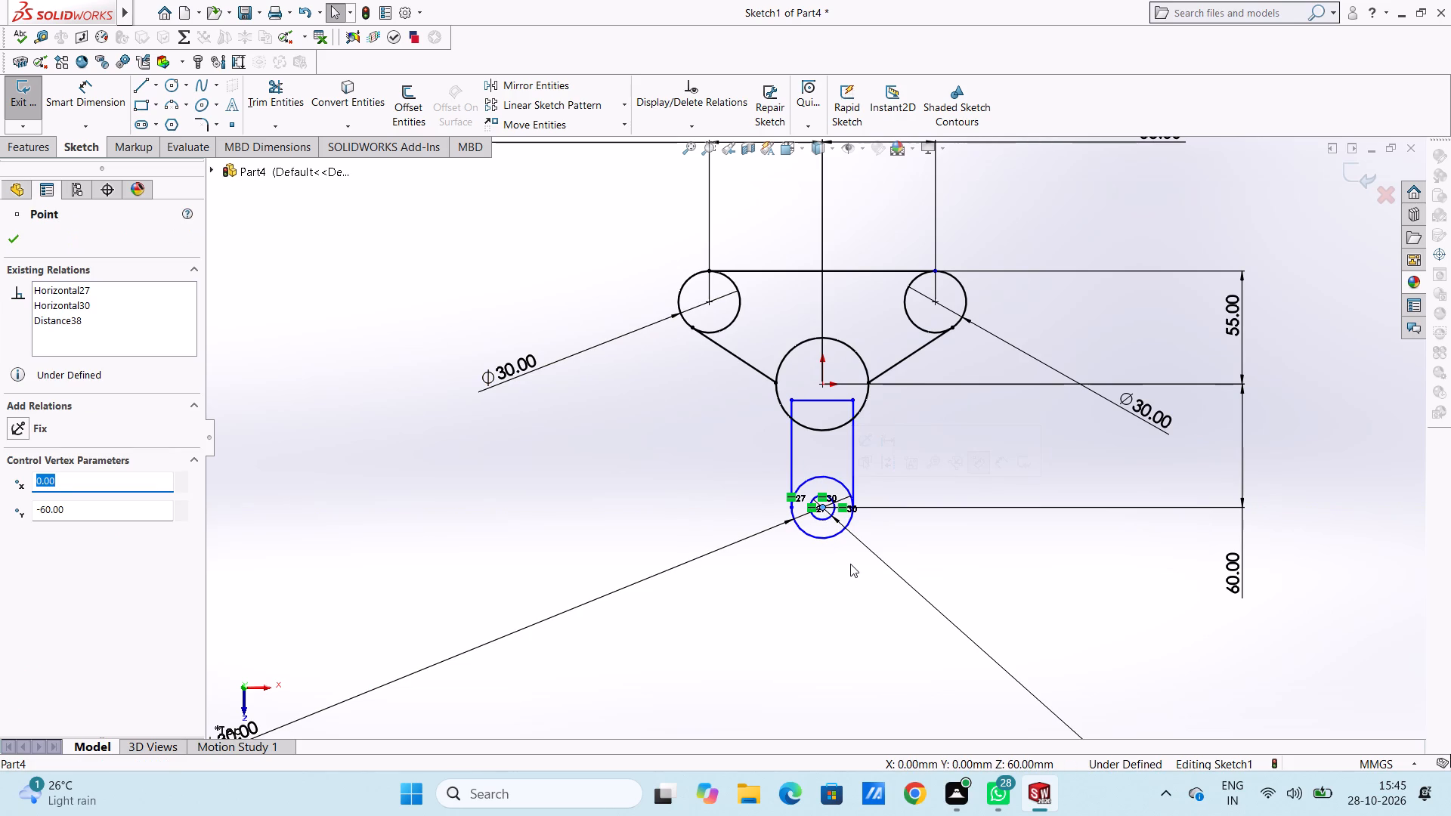
pyautogui.keyDown('ctrl'); pyautogui.click(820, 388); pyautogui.keyUp('ctrl')
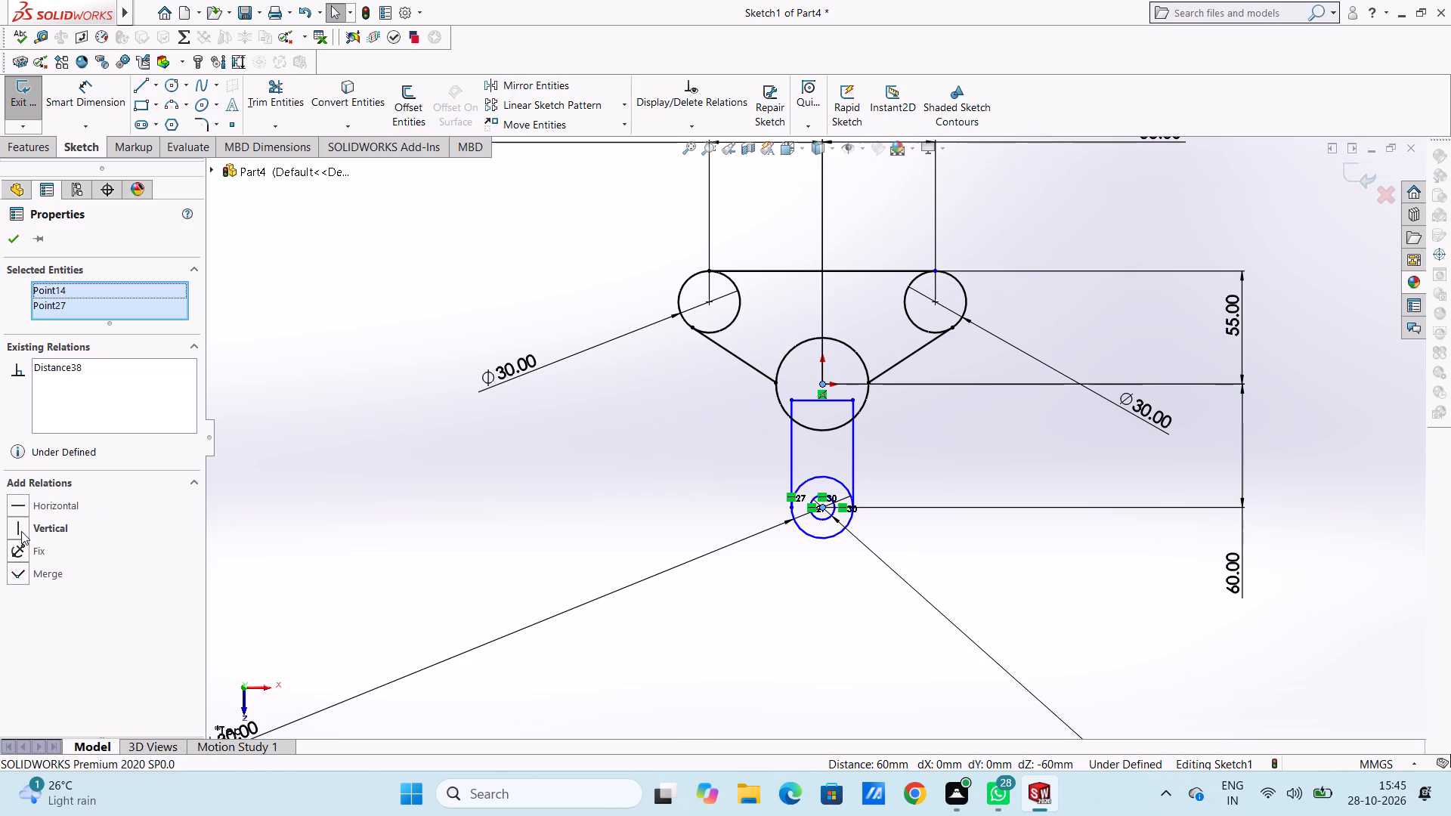
pyautogui.click(21, 531)
pyautogui.click(323, 523)
# Trim away the short horizontal line and the ends of both vertical lines inside the origin circle.
pyautogui.click(274, 92)
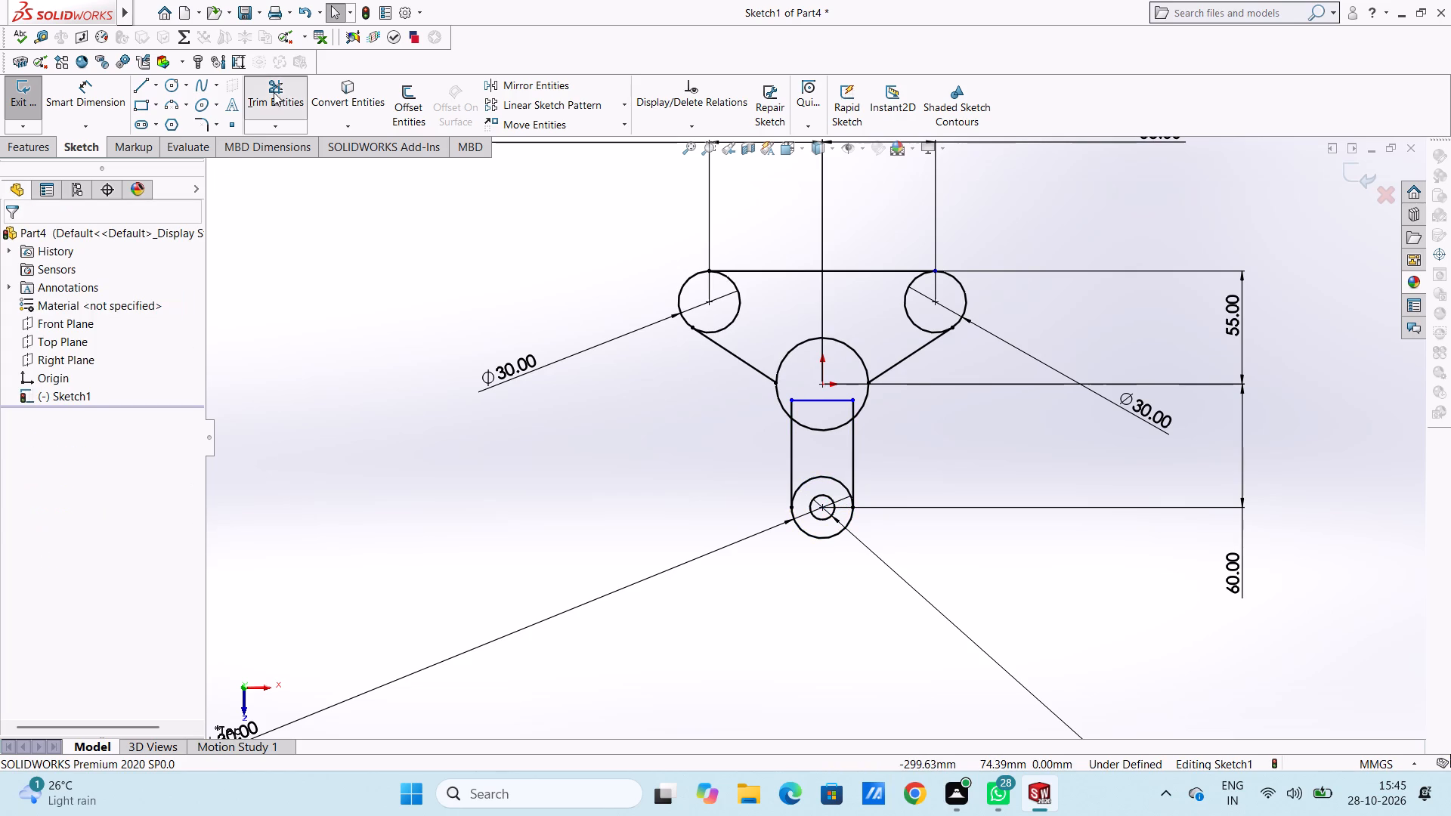
pyautogui.click(815, 397)
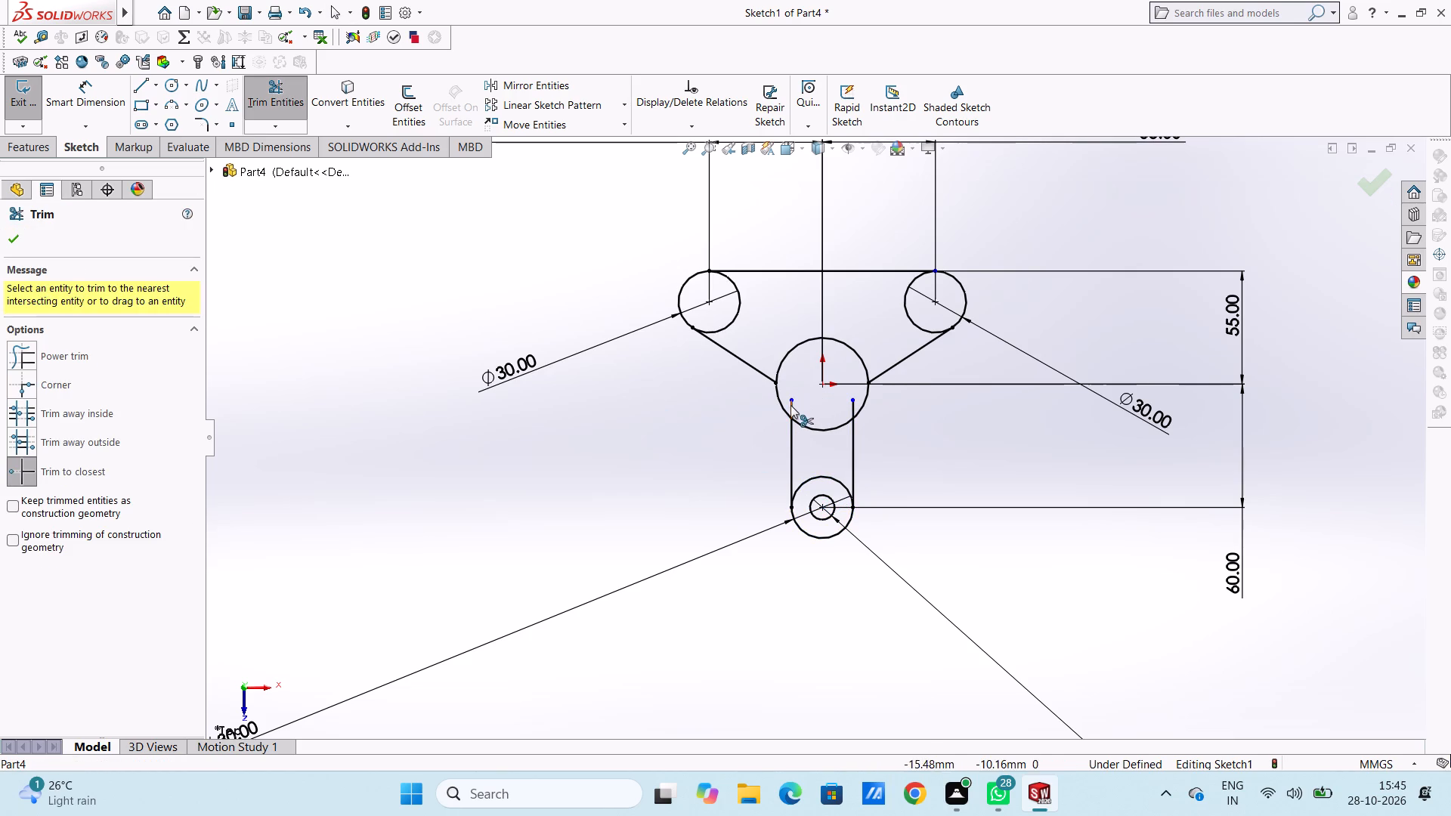
pyautogui.click(790, 405)
pyautogui.click(850, 405)
# Trim the inner arcs of the lower outer circle and both upper 30 mm circles, leaving only the rounded outline ends.
pyautogui.click(837, 479)
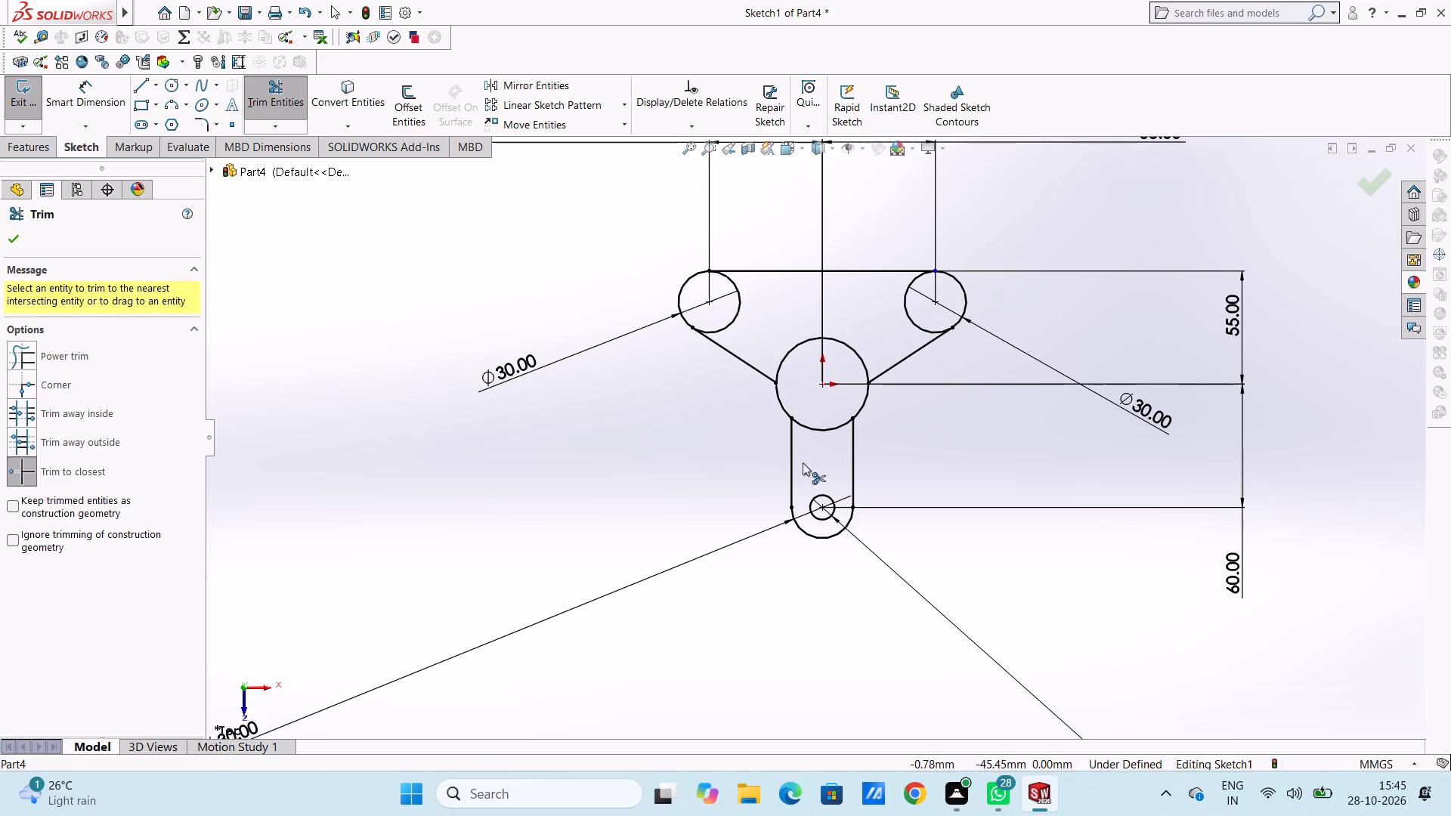
pyautogui.click(729, 324)
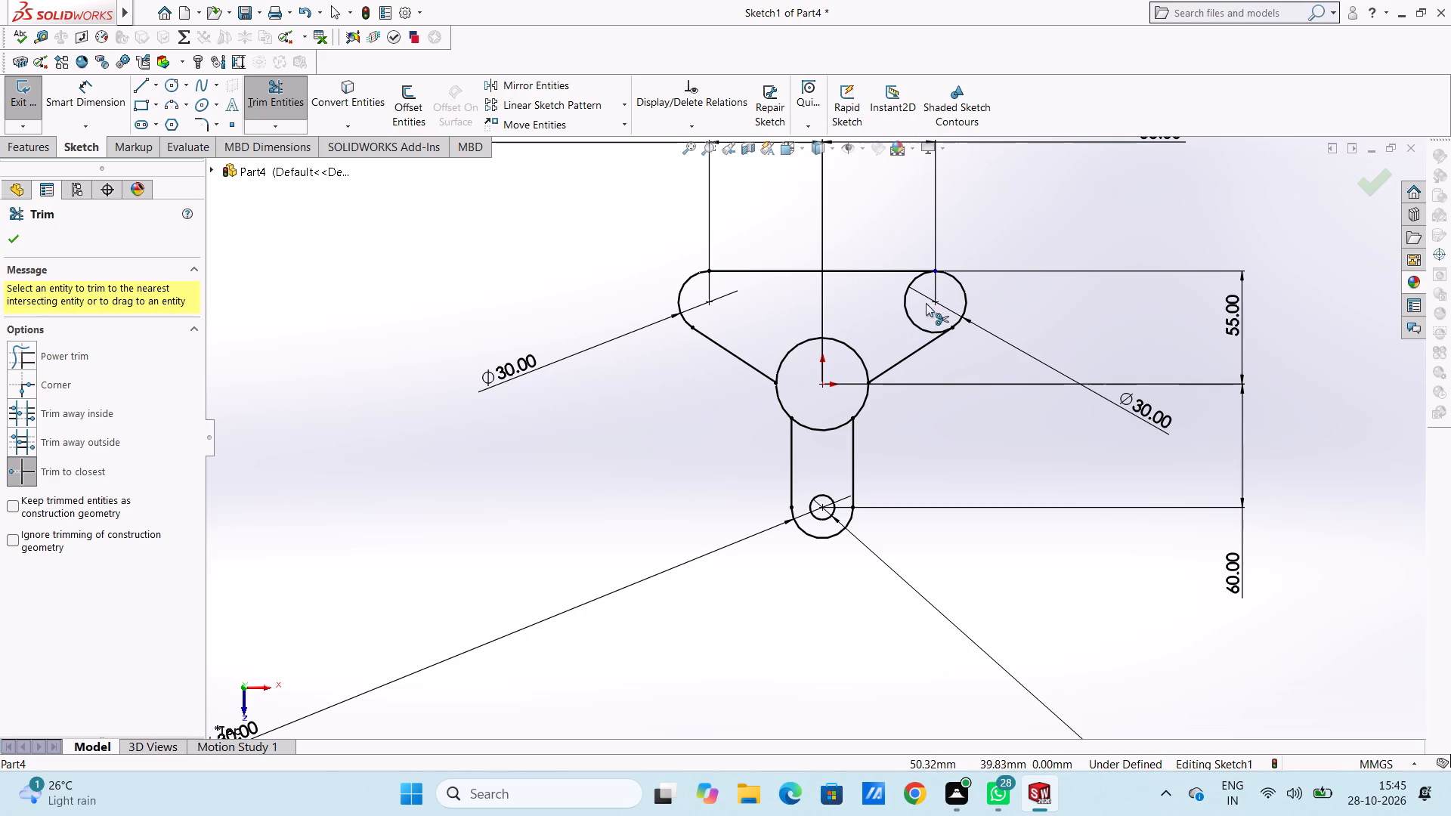
pyautogui.click(909, 317)
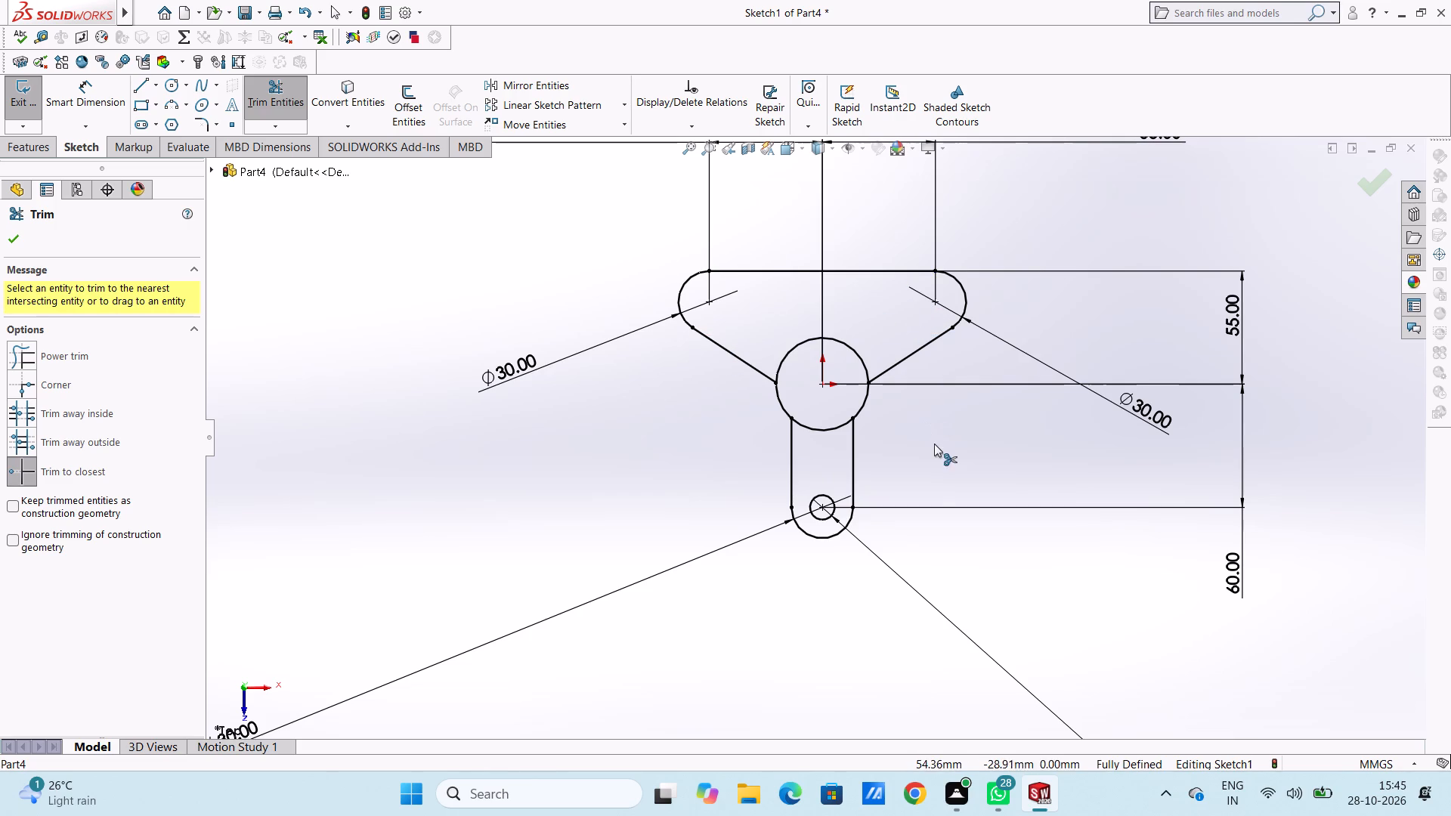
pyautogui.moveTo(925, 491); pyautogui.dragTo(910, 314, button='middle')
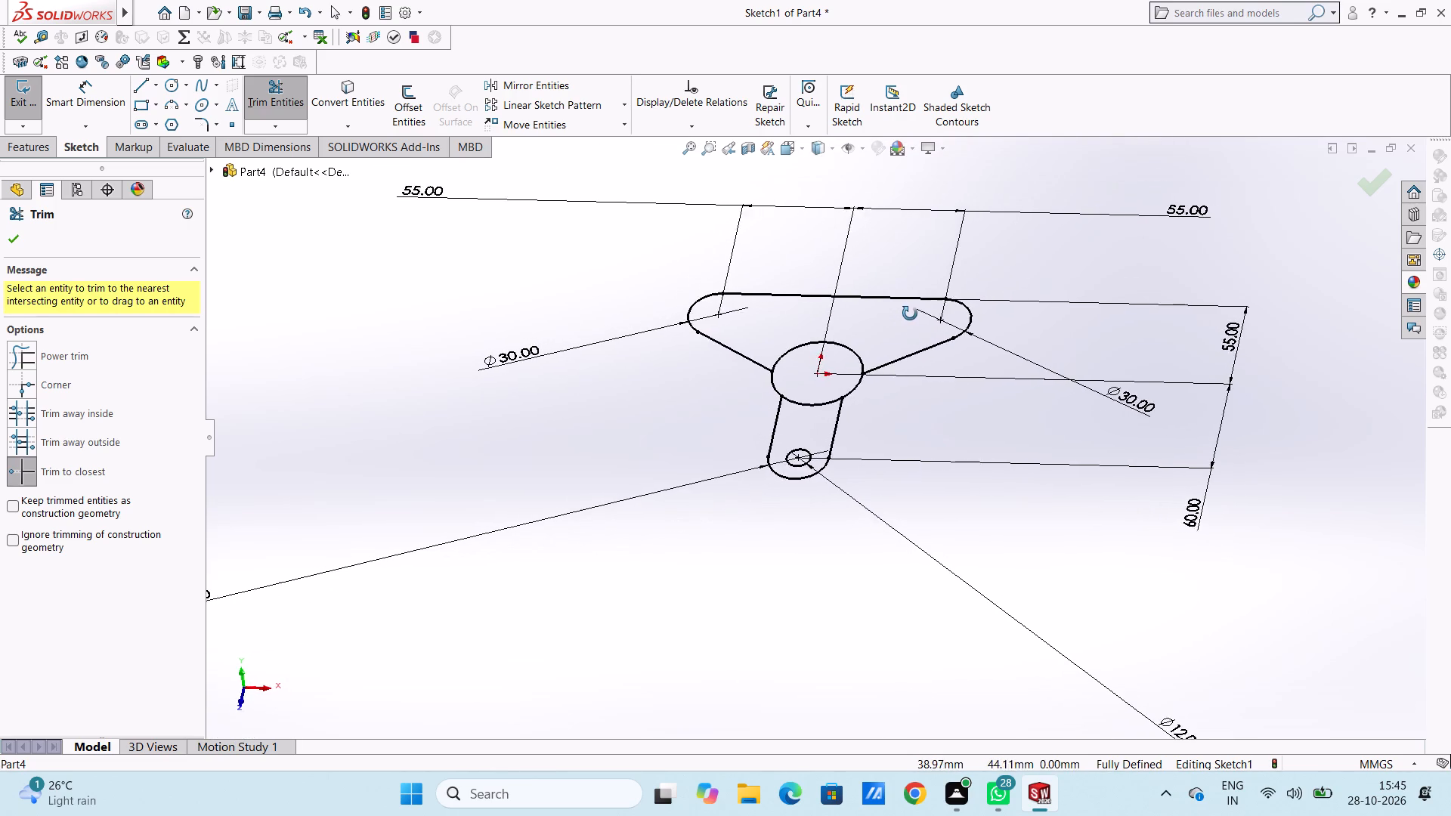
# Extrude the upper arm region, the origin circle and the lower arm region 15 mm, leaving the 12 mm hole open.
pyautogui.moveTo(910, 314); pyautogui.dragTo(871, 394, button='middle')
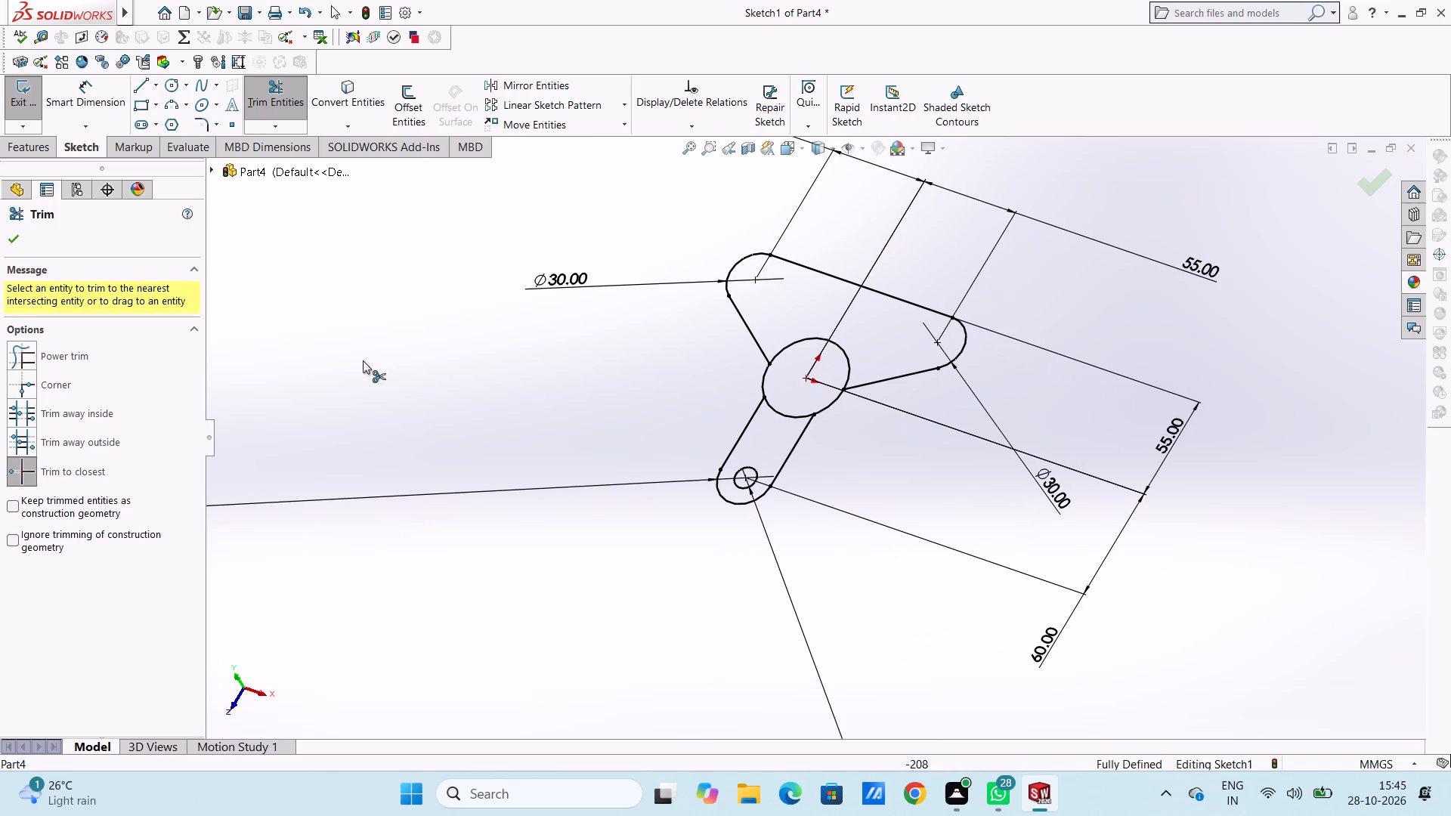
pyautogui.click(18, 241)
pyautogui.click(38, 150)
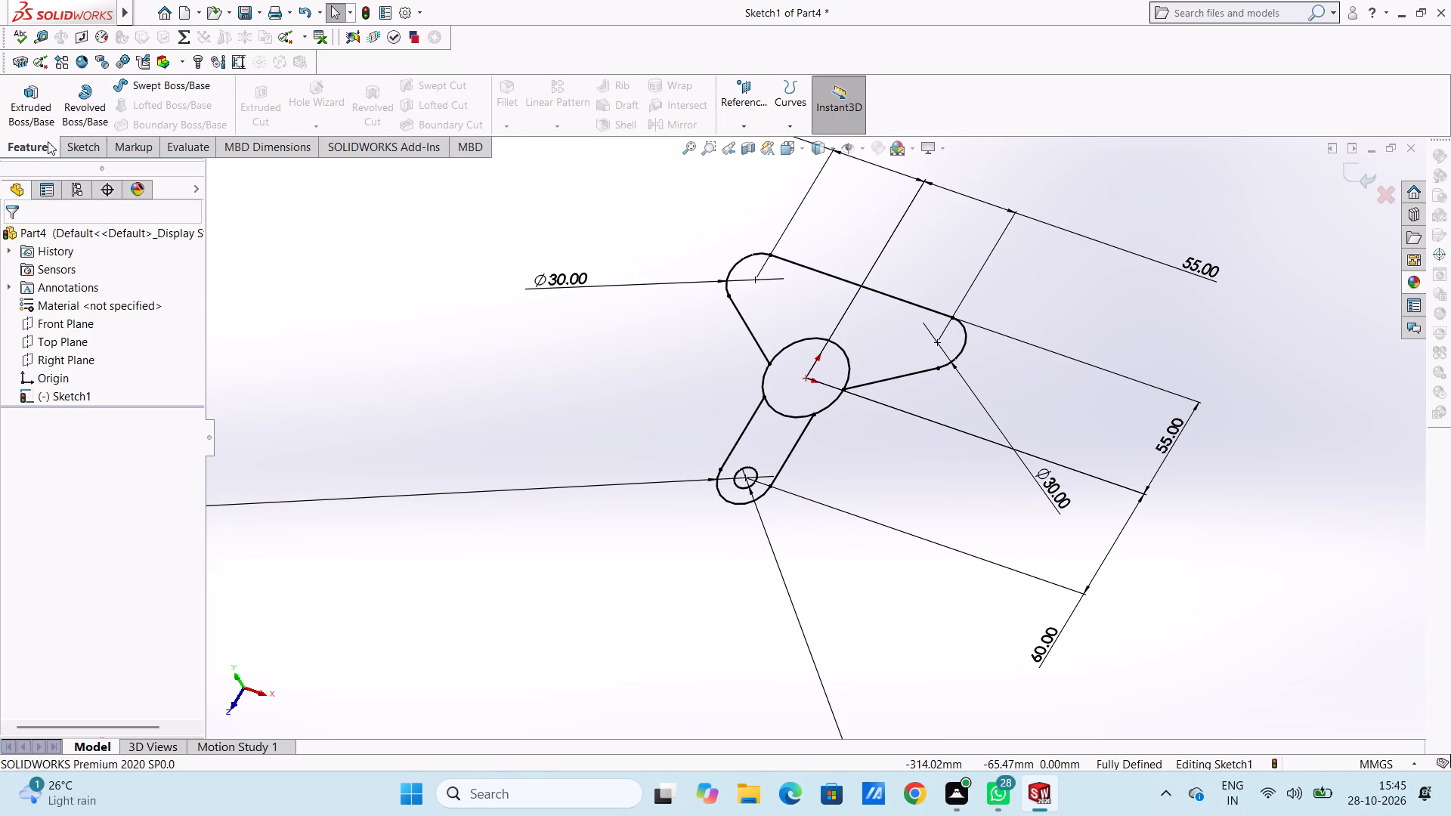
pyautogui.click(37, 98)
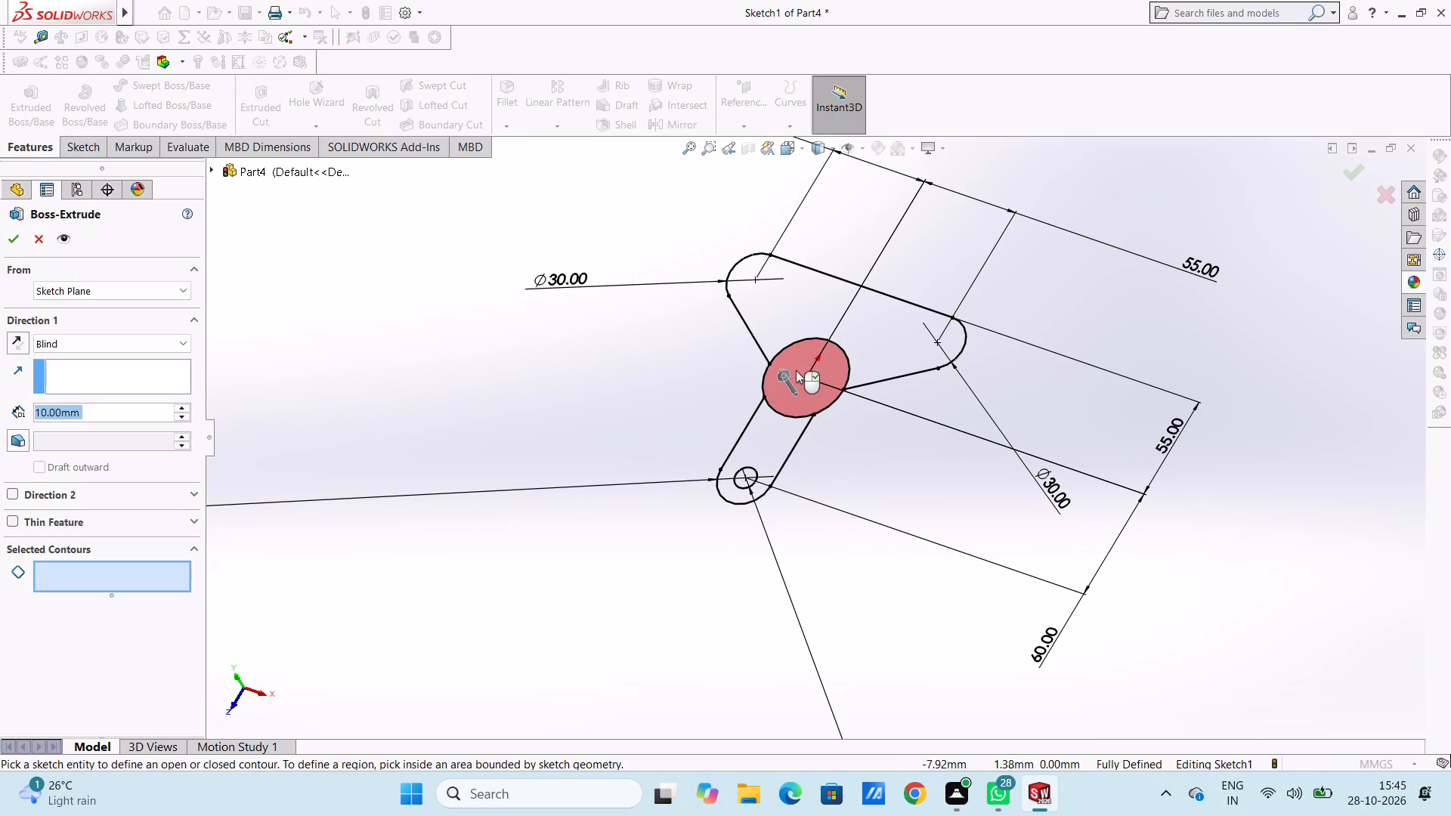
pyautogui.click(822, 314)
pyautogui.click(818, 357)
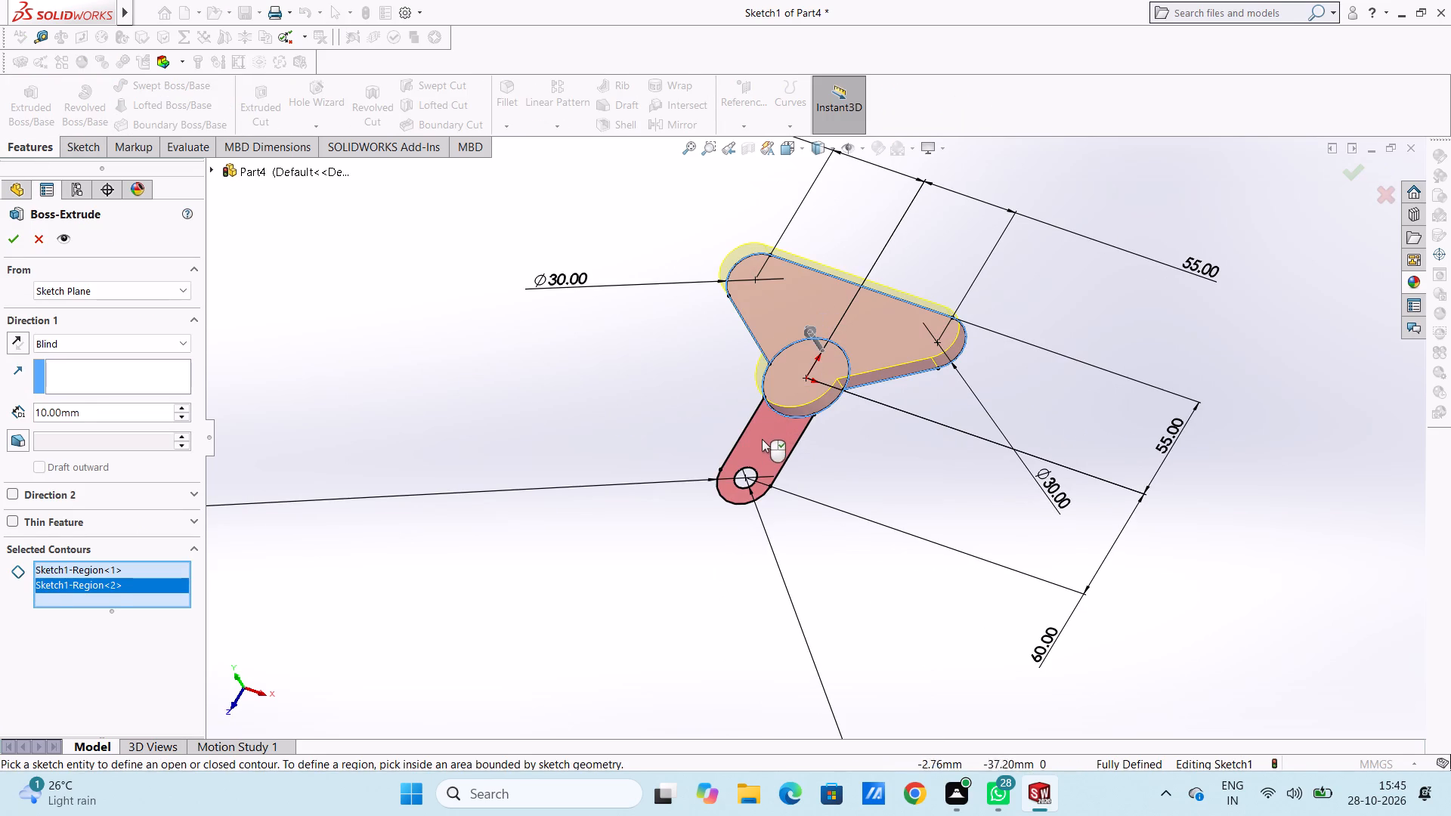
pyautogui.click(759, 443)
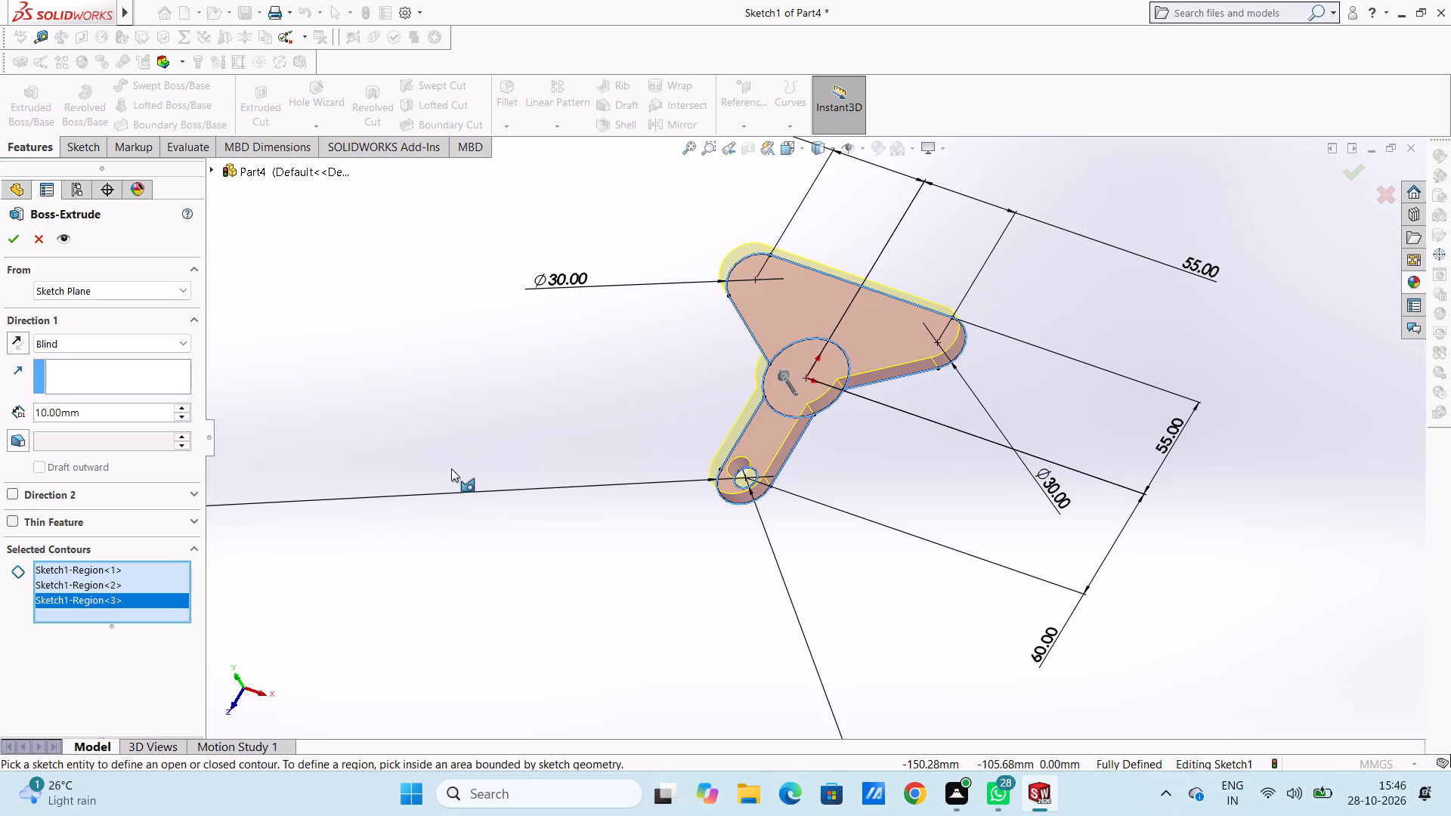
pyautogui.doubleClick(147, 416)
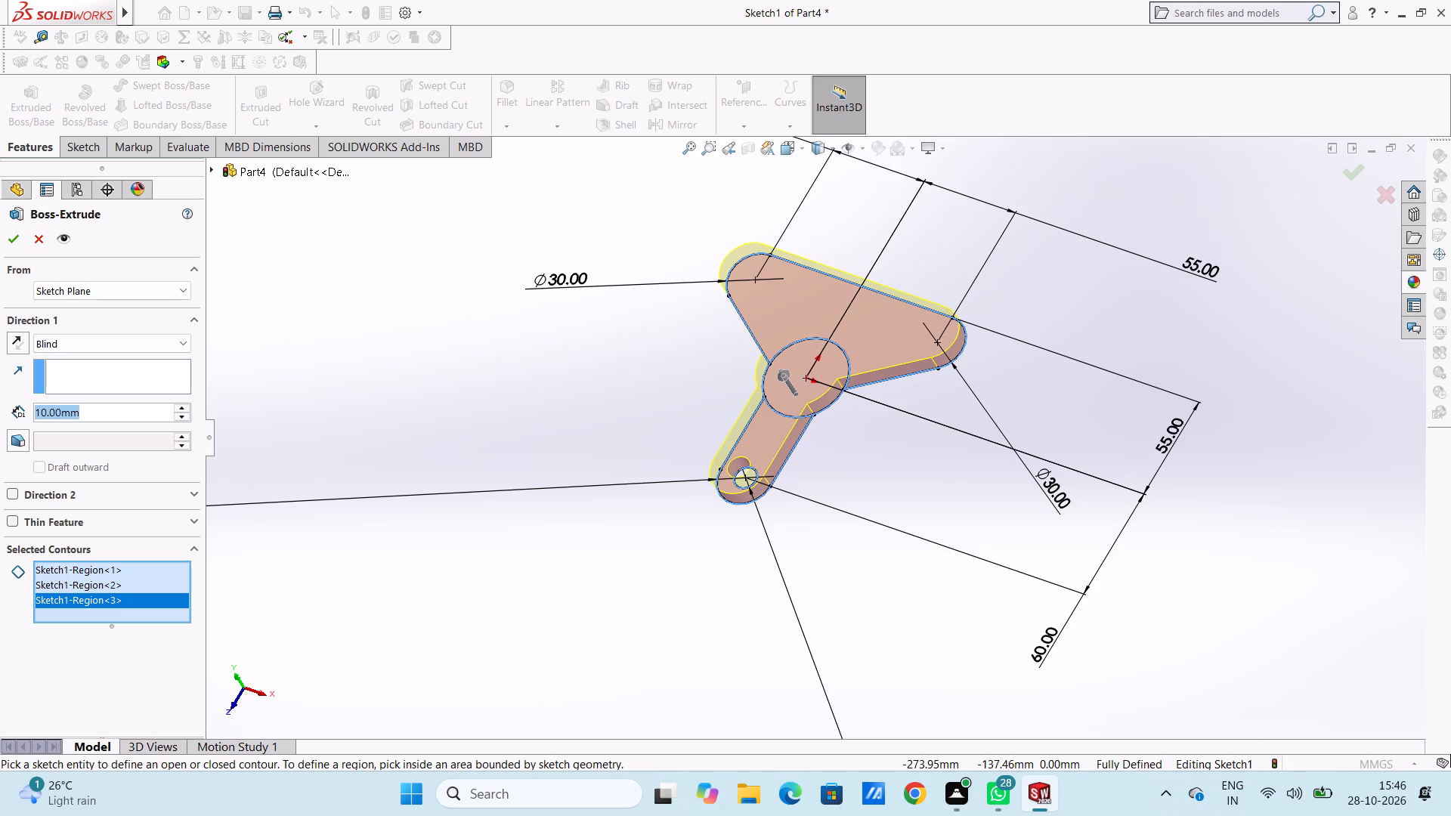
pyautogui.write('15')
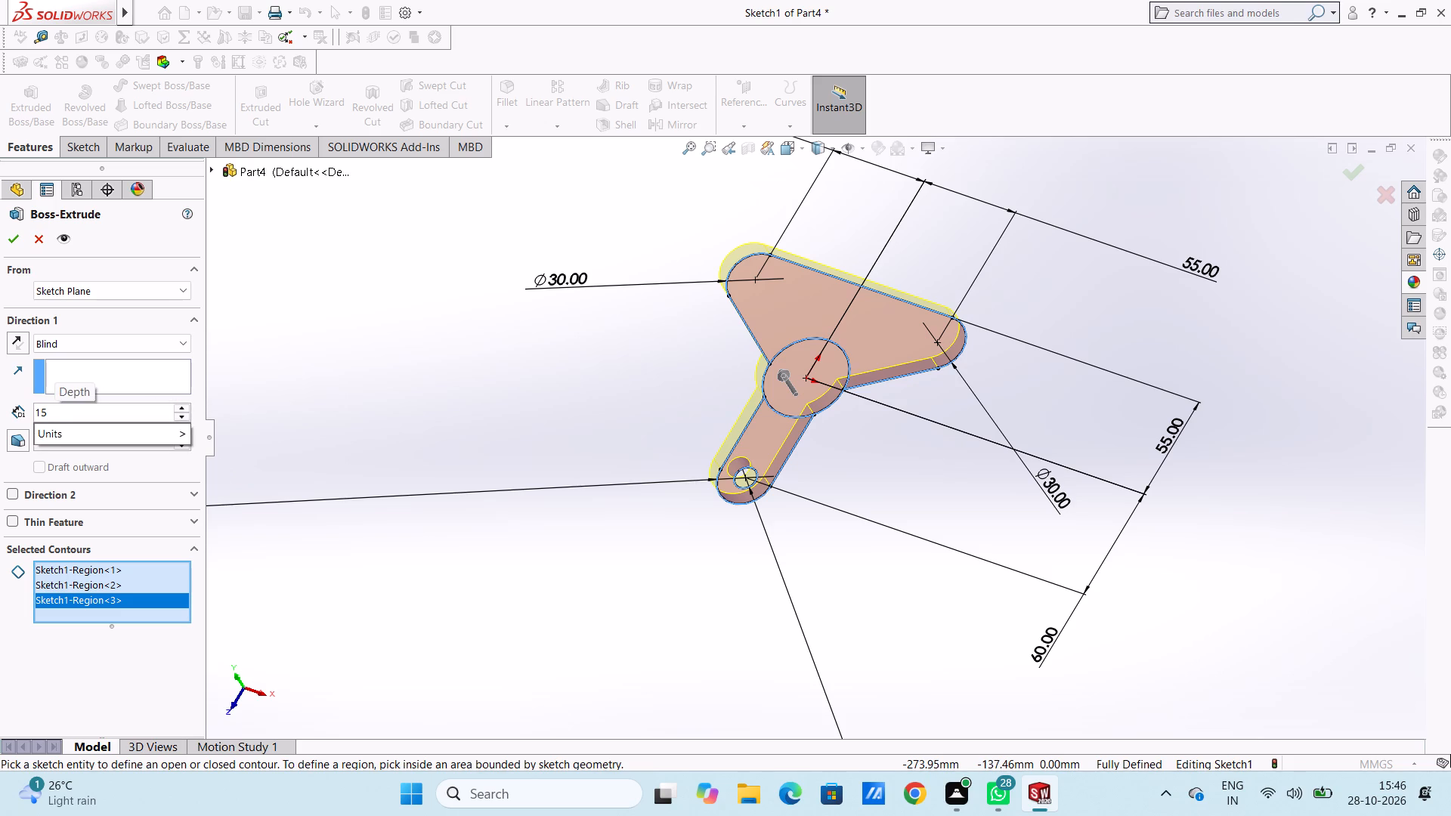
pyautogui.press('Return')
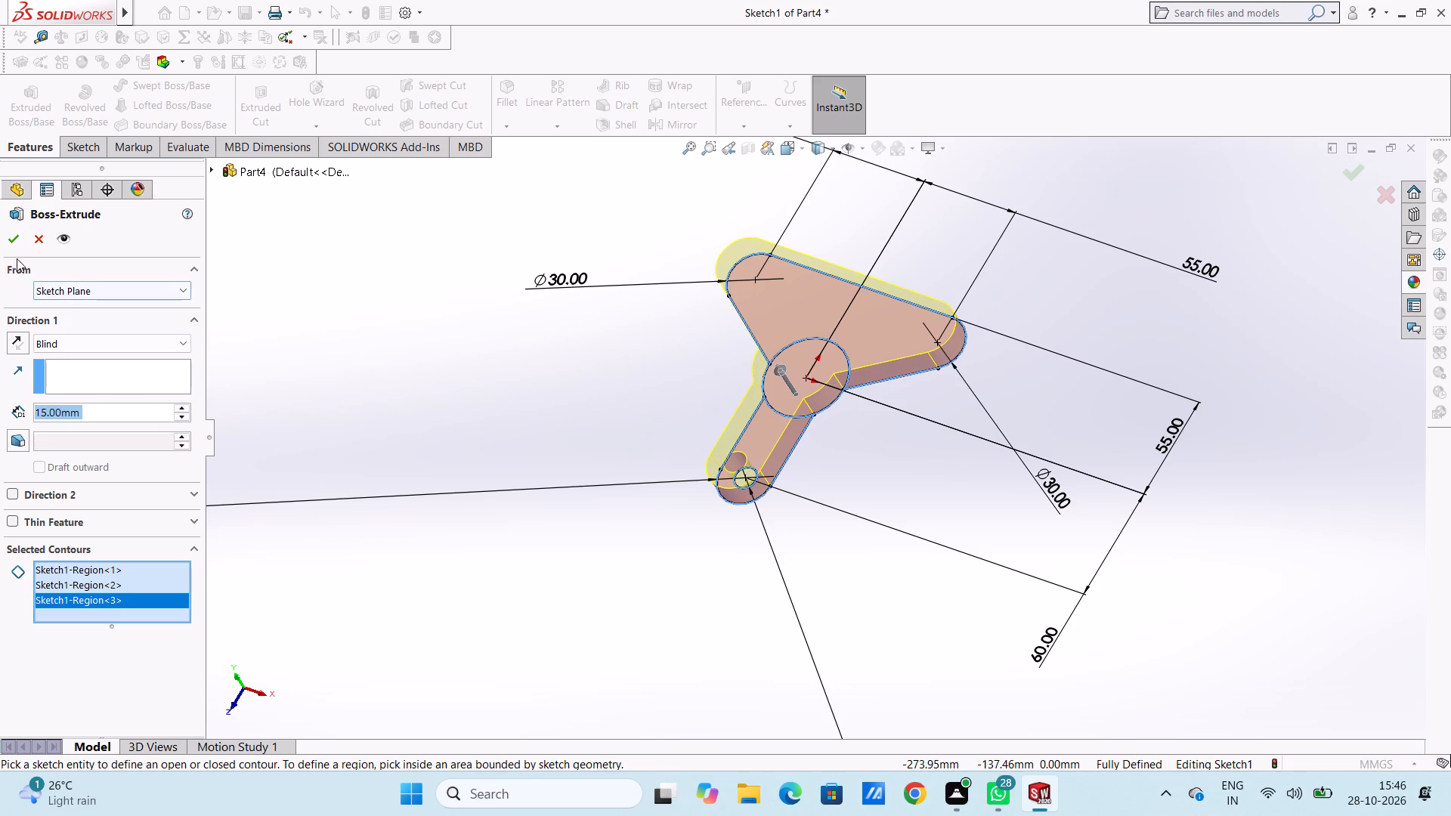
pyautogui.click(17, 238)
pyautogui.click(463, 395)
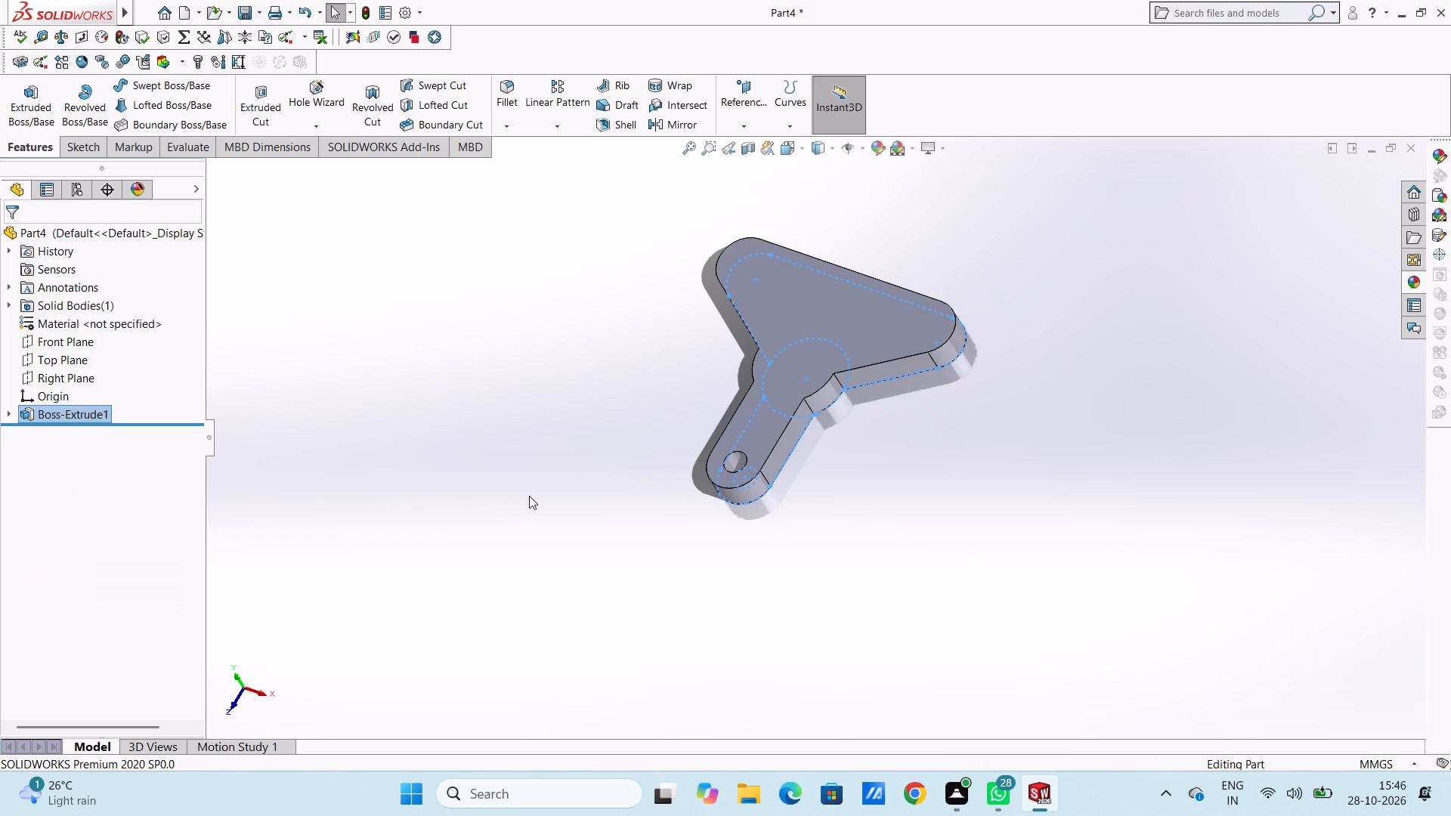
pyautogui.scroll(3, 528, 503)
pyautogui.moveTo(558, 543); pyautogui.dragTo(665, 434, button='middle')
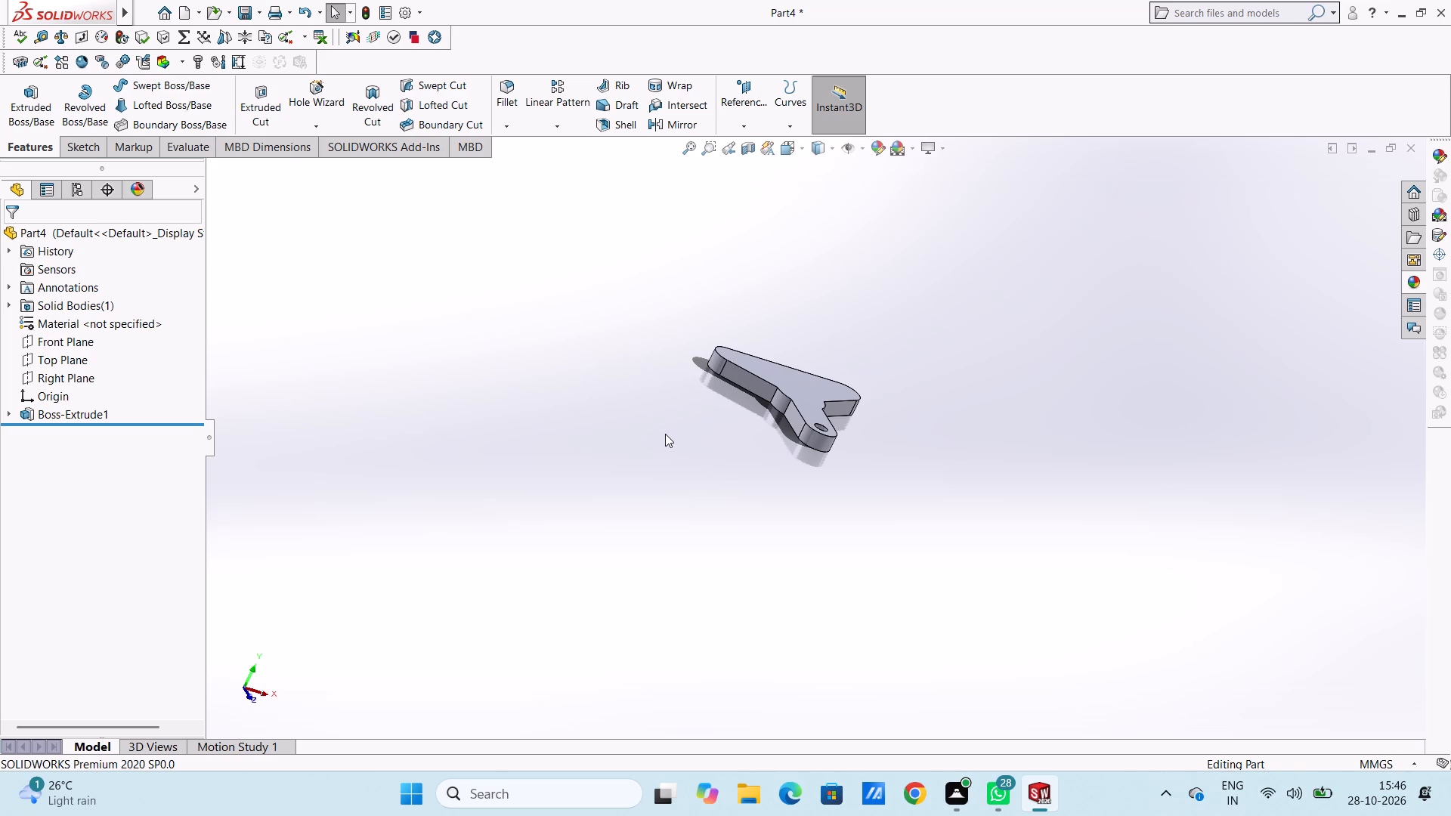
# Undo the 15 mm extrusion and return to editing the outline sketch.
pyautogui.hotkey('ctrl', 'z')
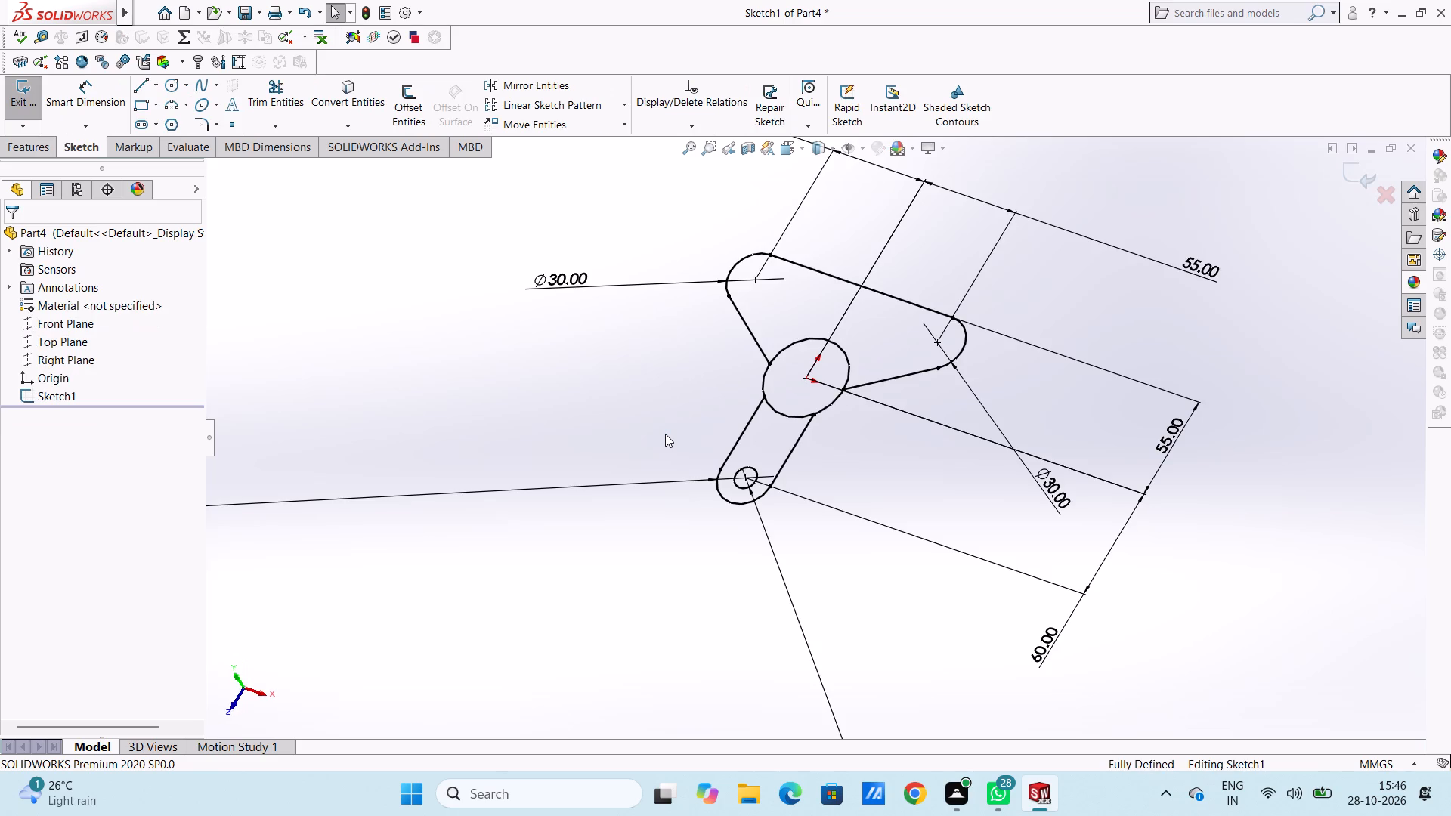
# In the top view, draw a circle about 24 mm in diameter centred on the origin, inside the existing origin circle.
pyautogui.hotkey('ctrl', '5')
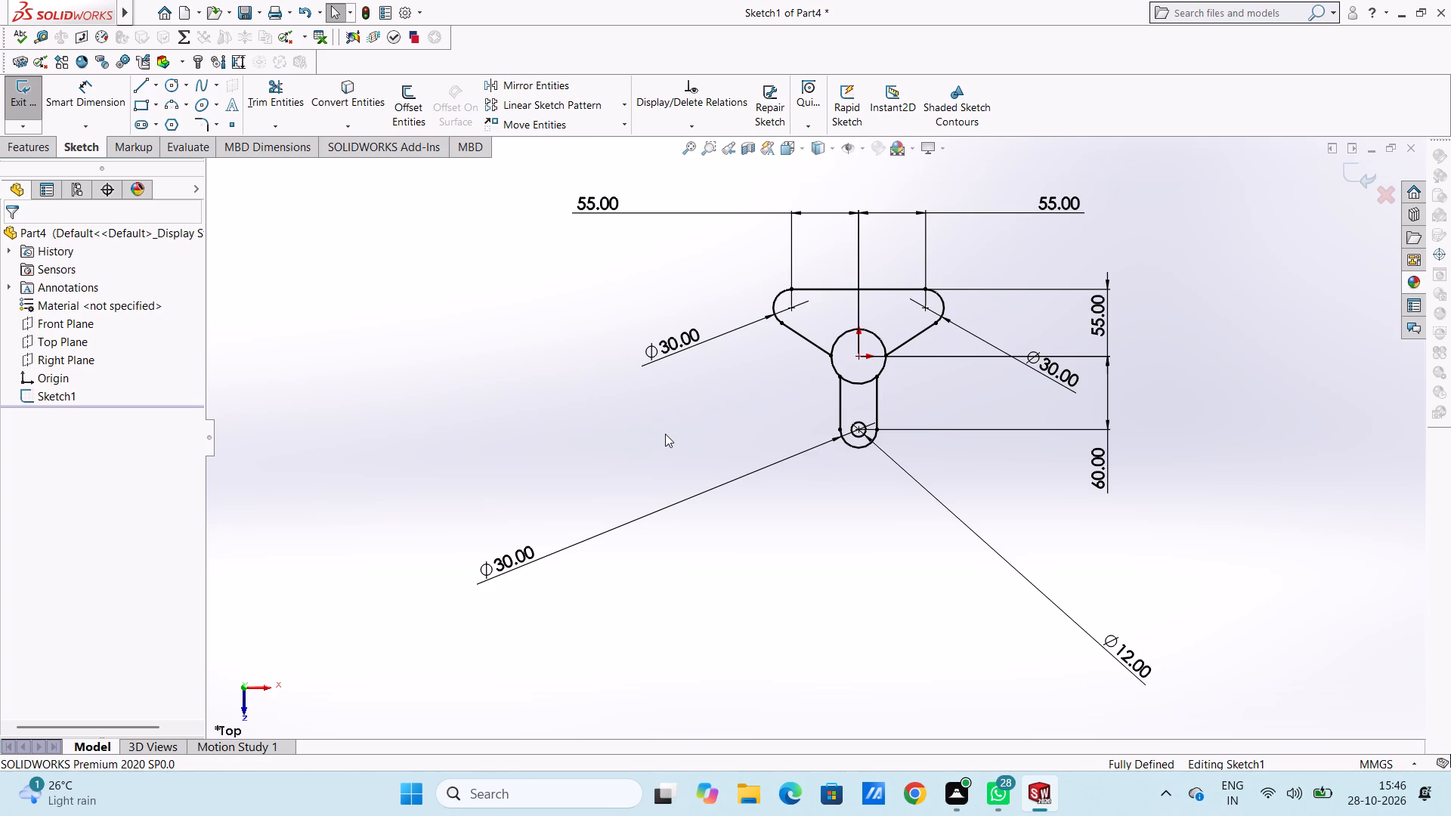
pyautogui.click(180, 91)
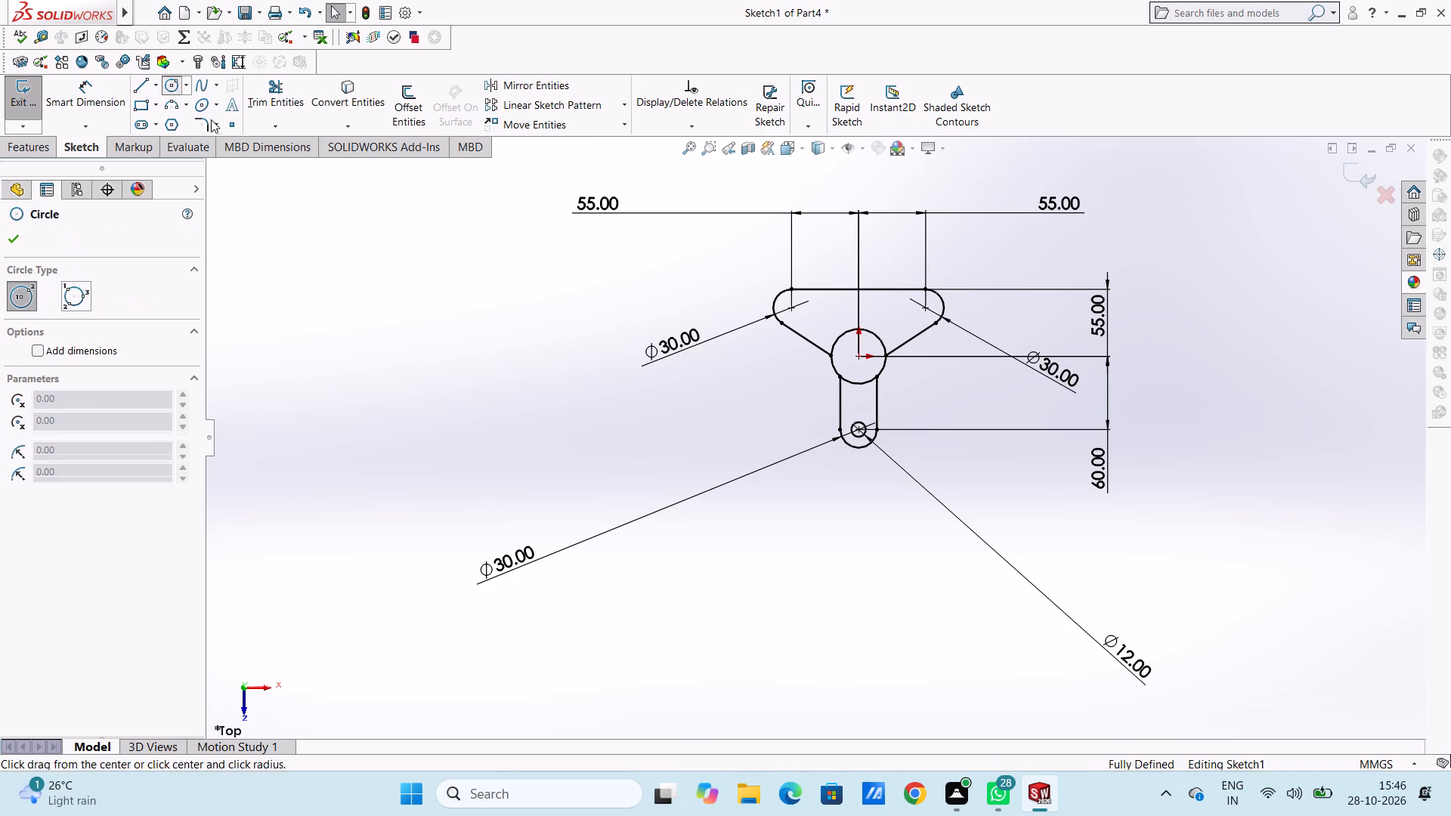
pyautogui.scroll(-4, 893, 365)
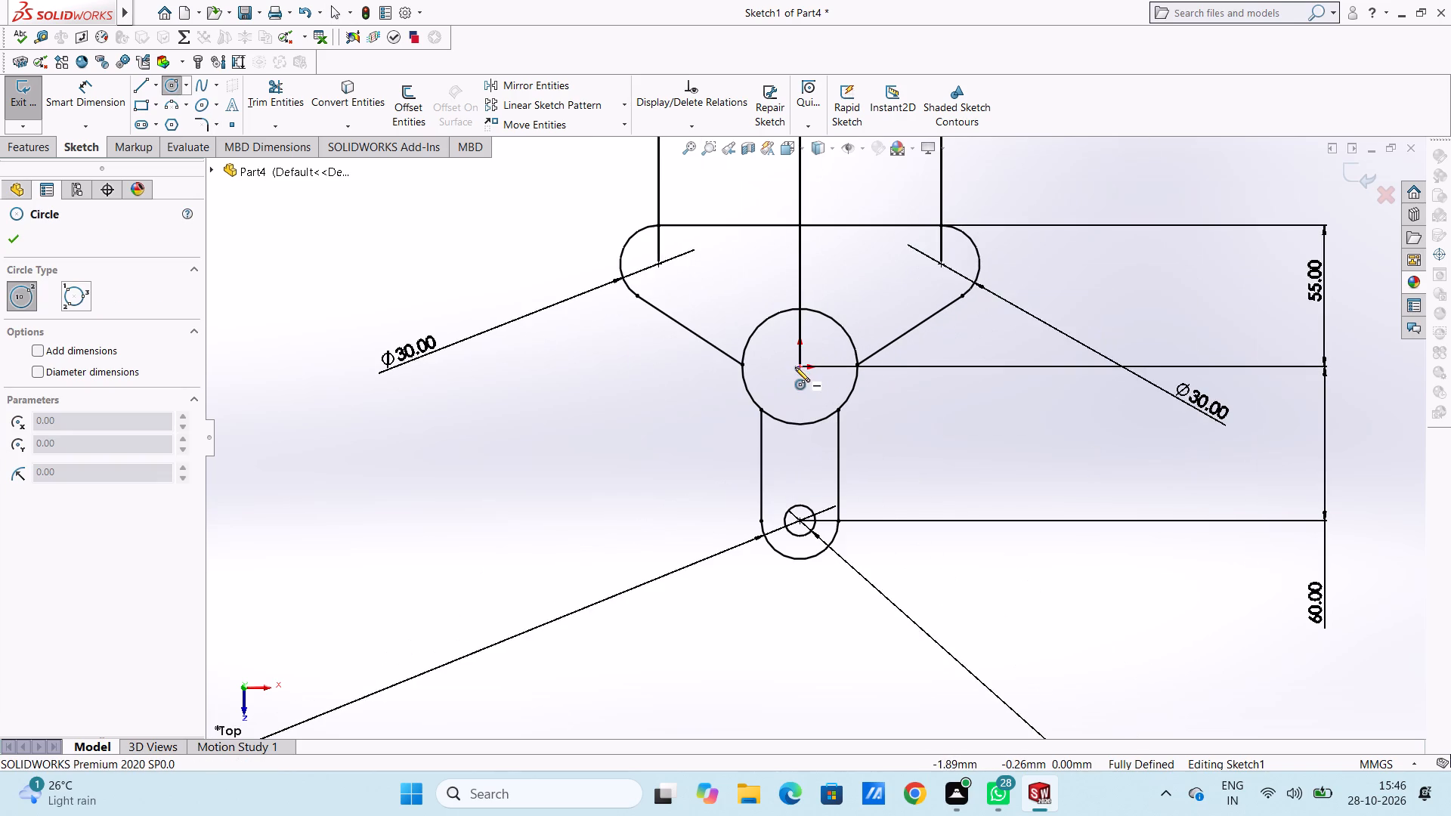
pyautogui.click(802, 366)
pyautogui.click(821, 390)
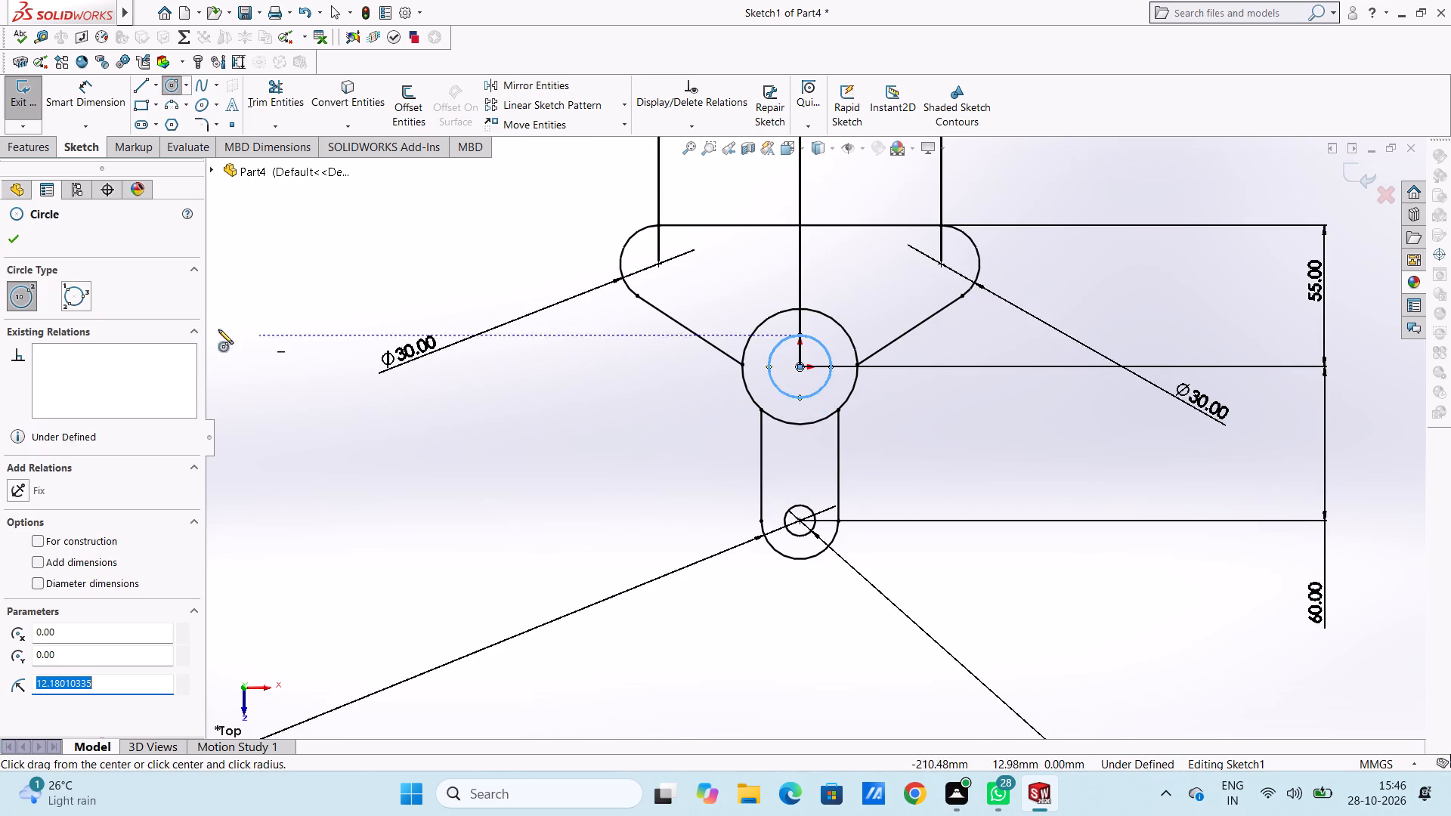
pyautogui.click(17, 241)
# Dimension the new inner circle at the origin to a diameter of 20 mm.
pyautogui.click(85, 97)
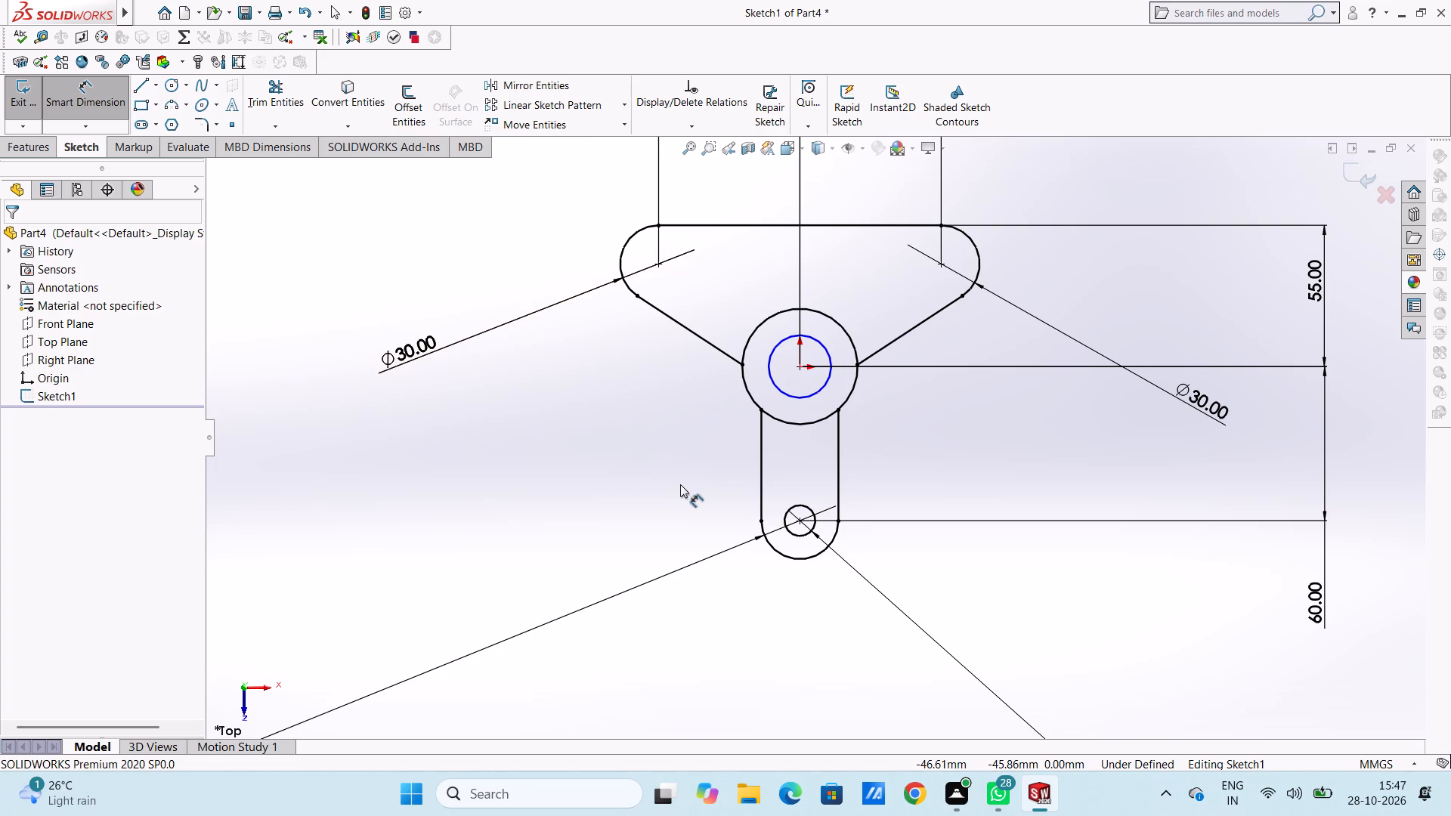
pyautogui.click(794, 394)
pyautogui.click(271, 598)
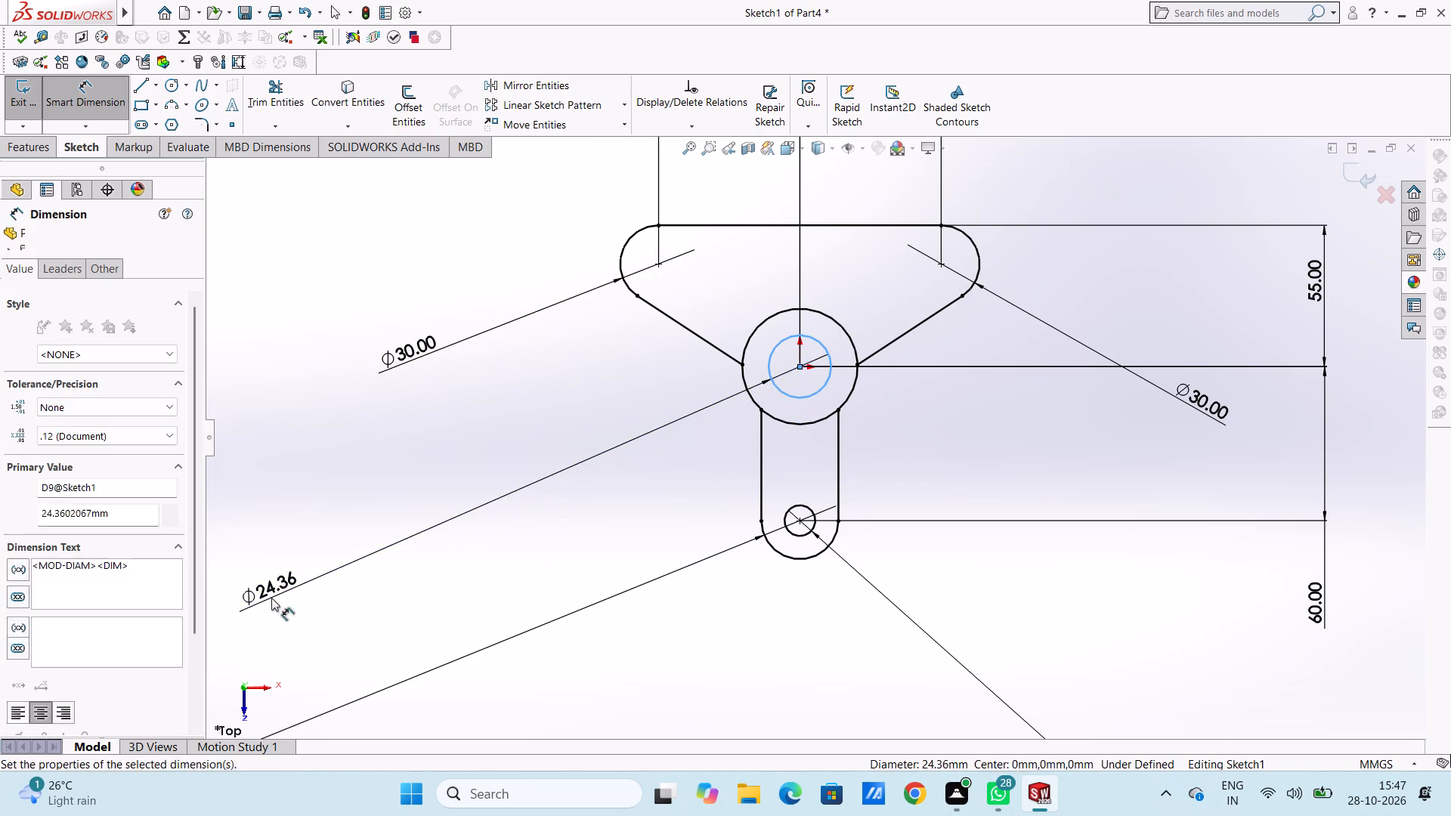
pyautogui.write('20')
pyautogui.press('Return')
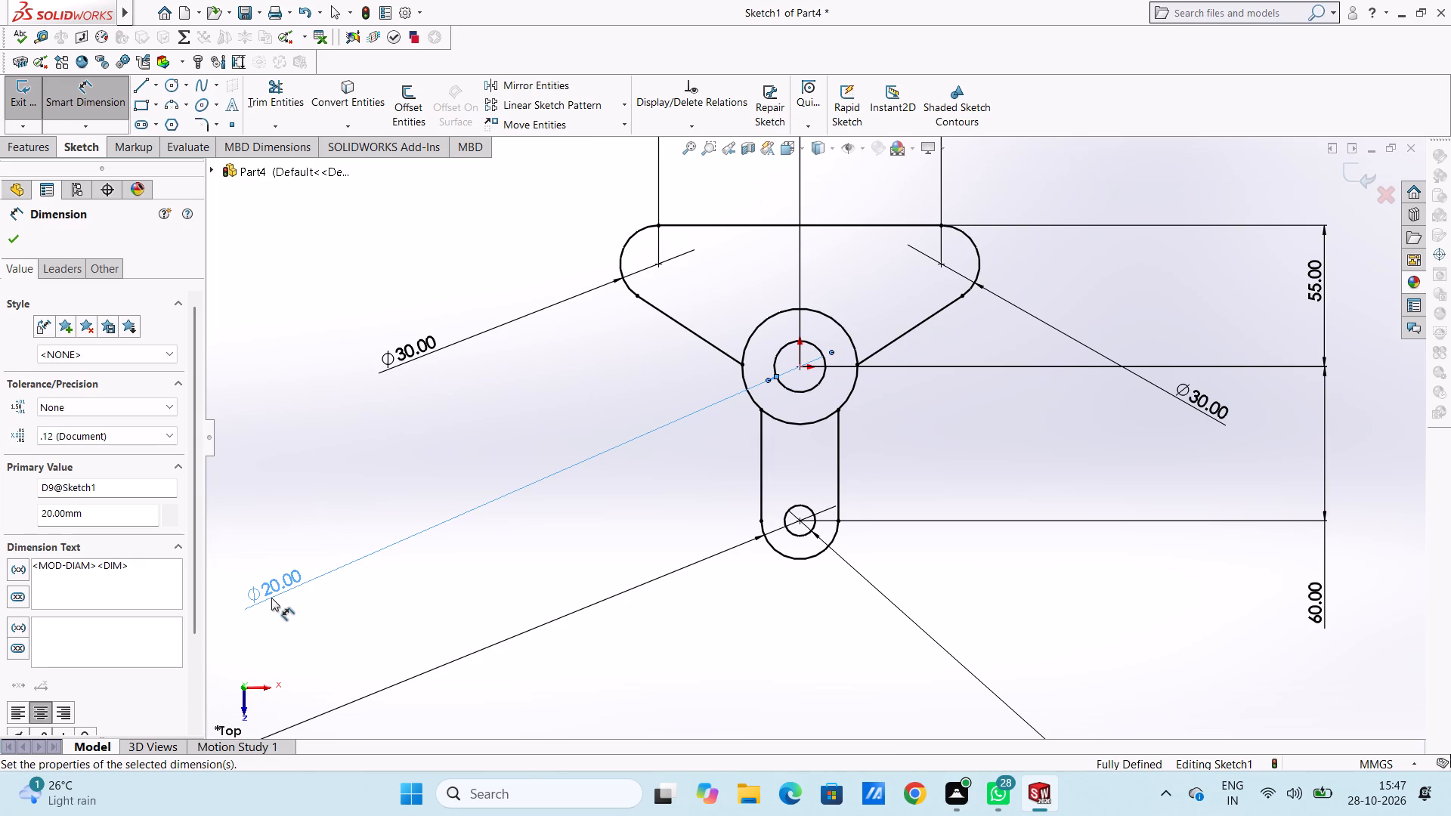
pyautogui.click(536, 391)
pyautogui.scroll(2, 772, 293)
pyautogui.scroll(-3, 843, 316)
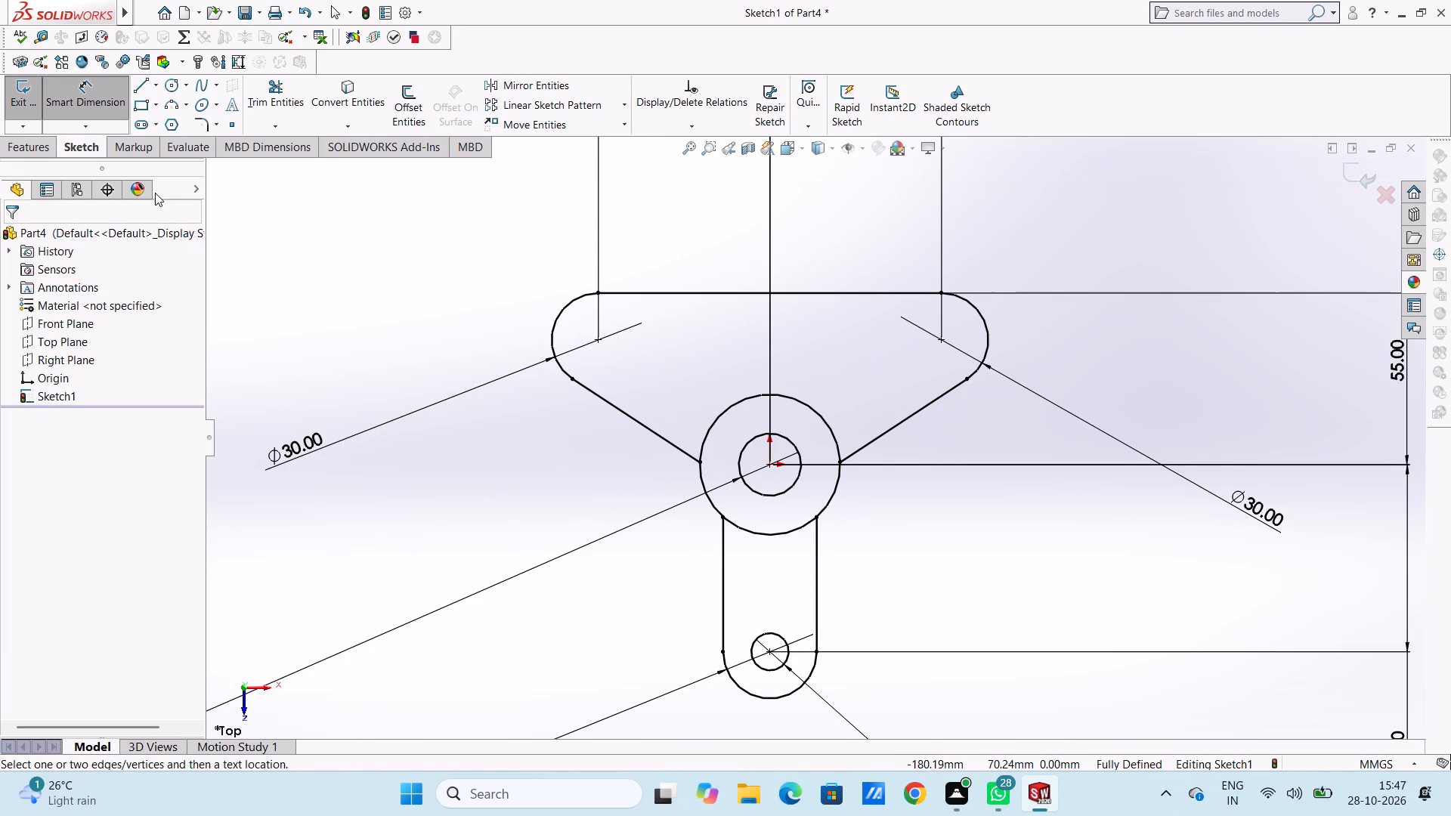
pyautogui.click(104, 106)
# Draw two connected lines from the upper-left arc's centre to the origin and on to the upper-right arc's centre.
pyautogui.click(138, 88)
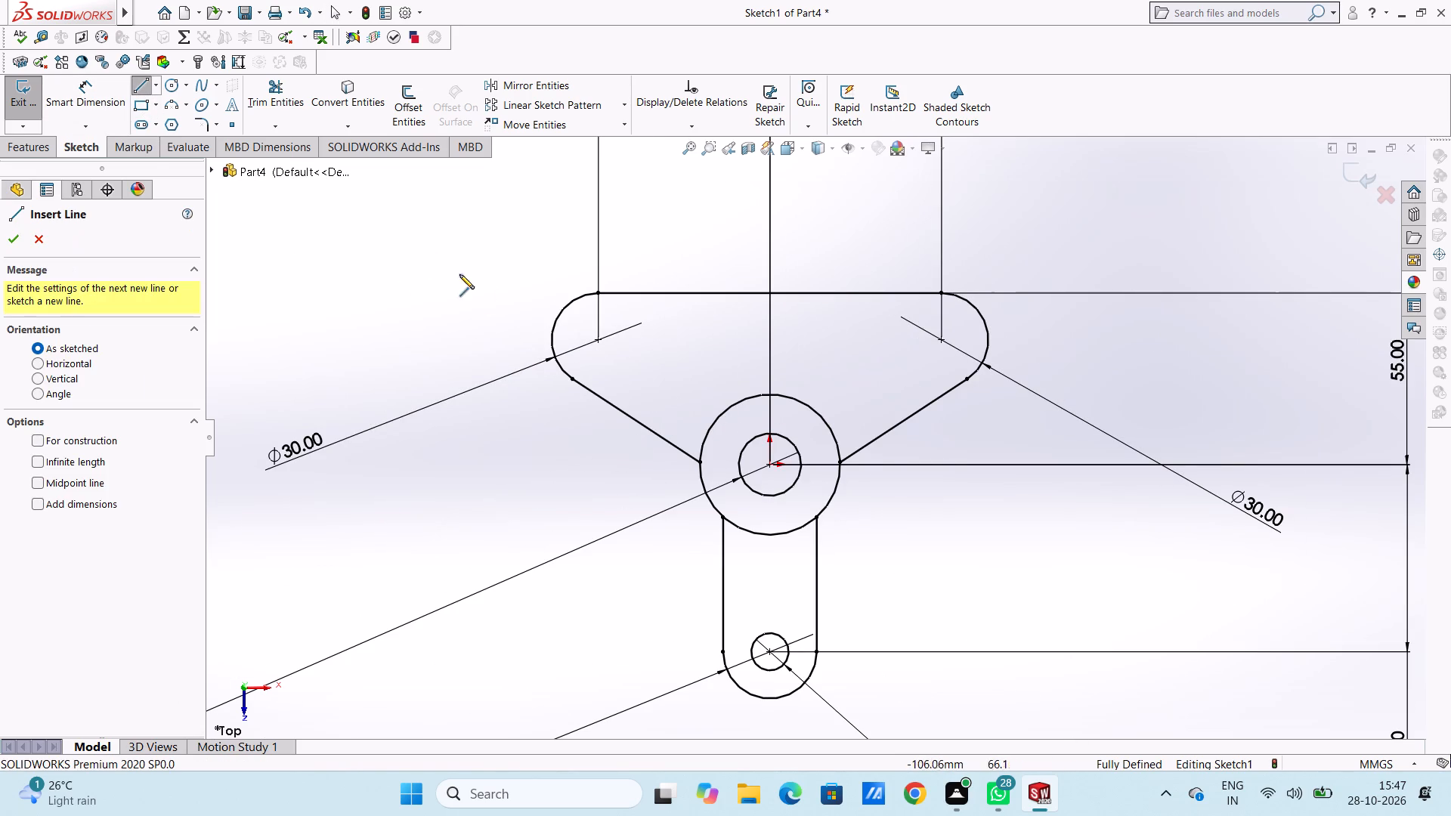
pyautogui.click(596, 344)
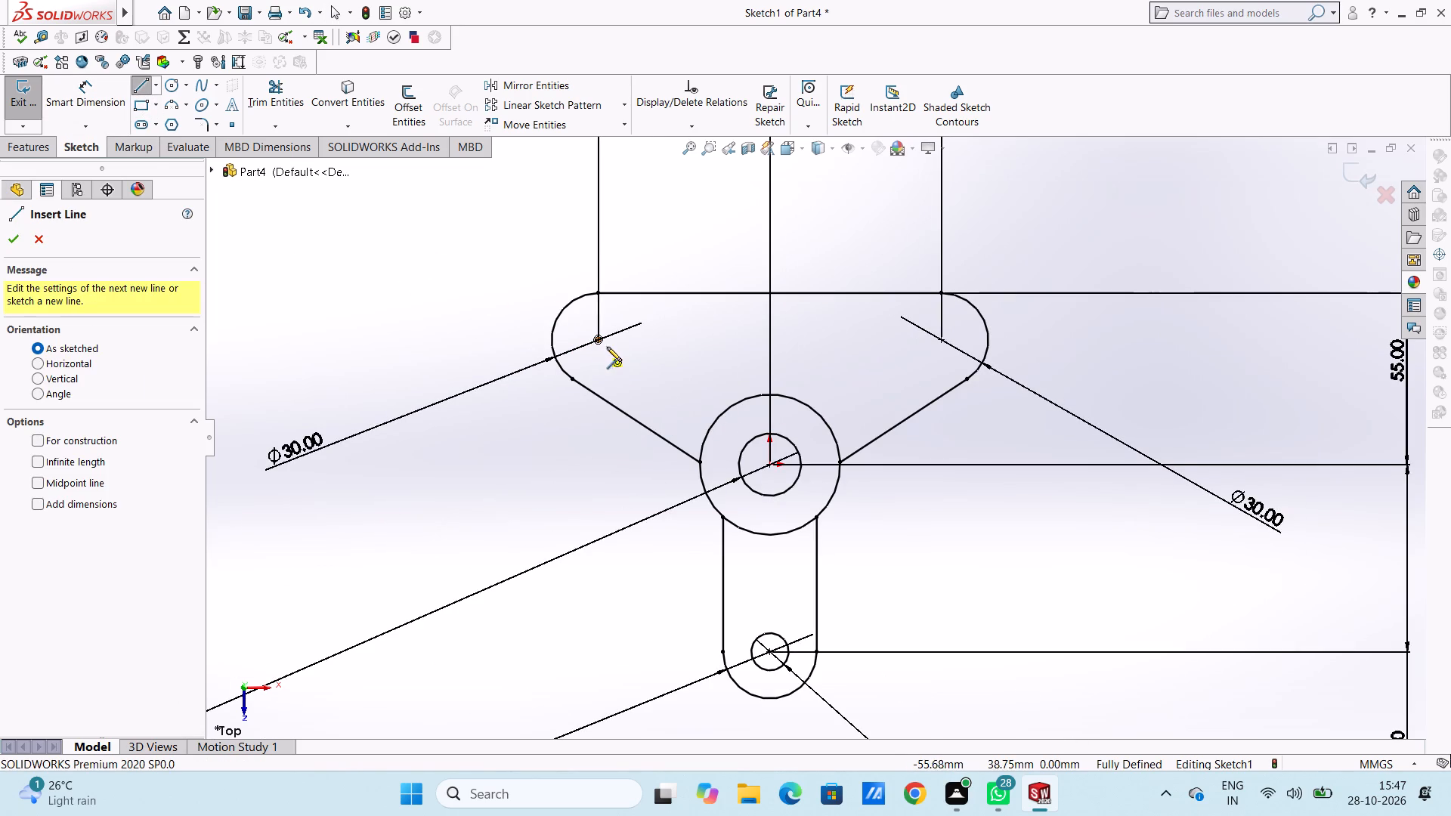
pyautogui.click(772, 468)
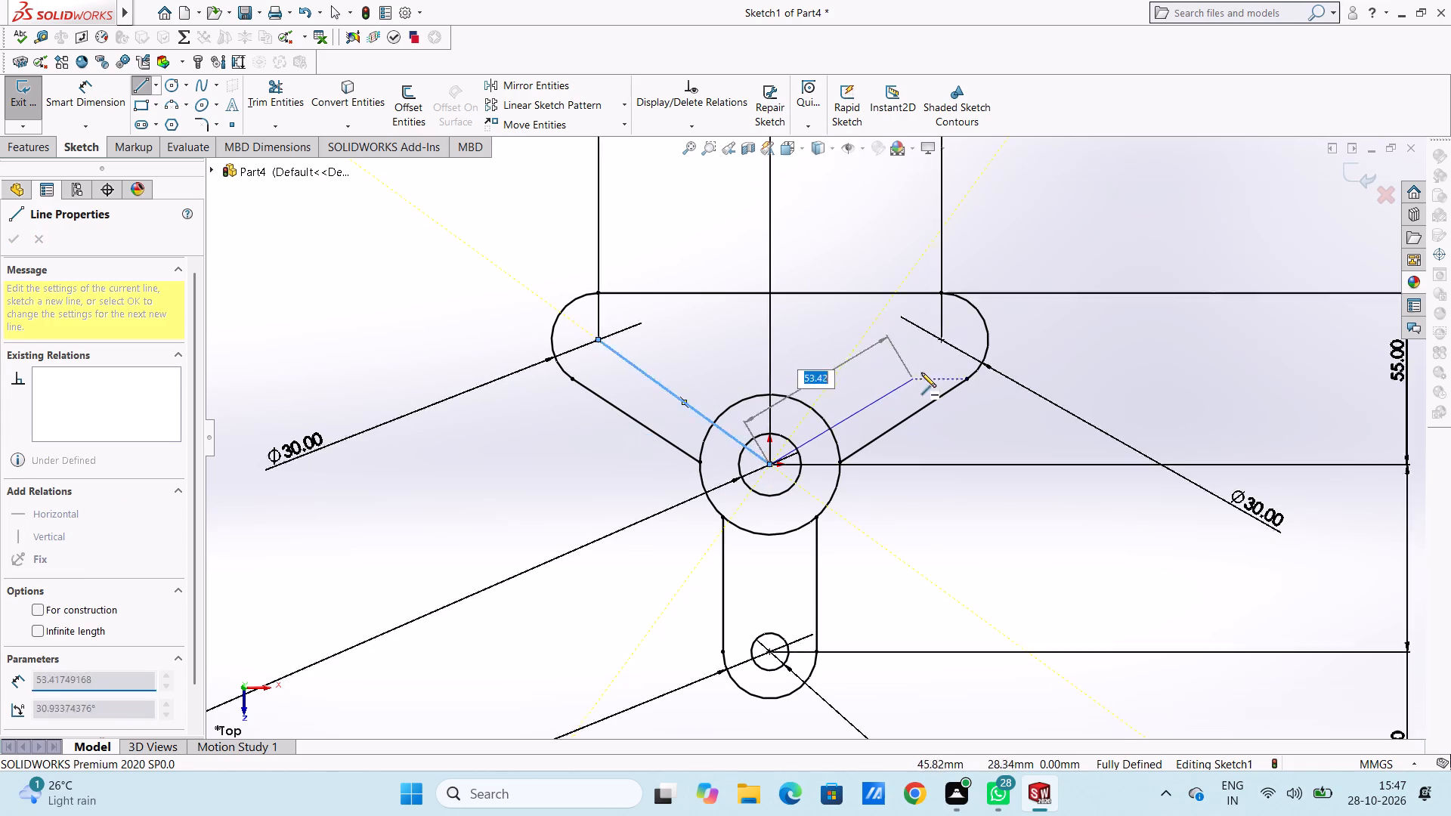
pyautogui.click(942, 342)
pyautogui.rightClick(1063, 226)
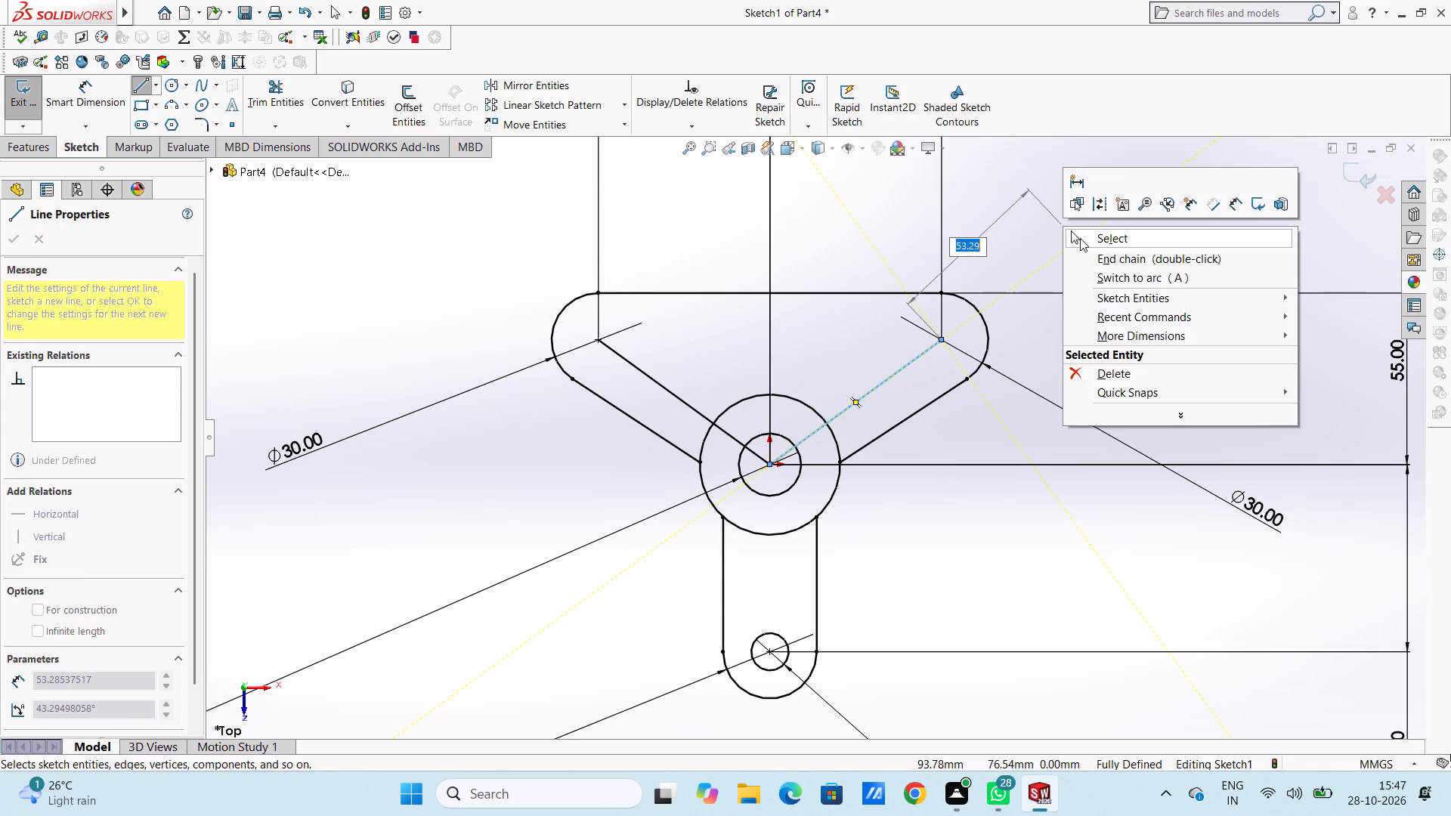
pyautogui.click(1080, 238)
pyautogui.click(1061, 230)
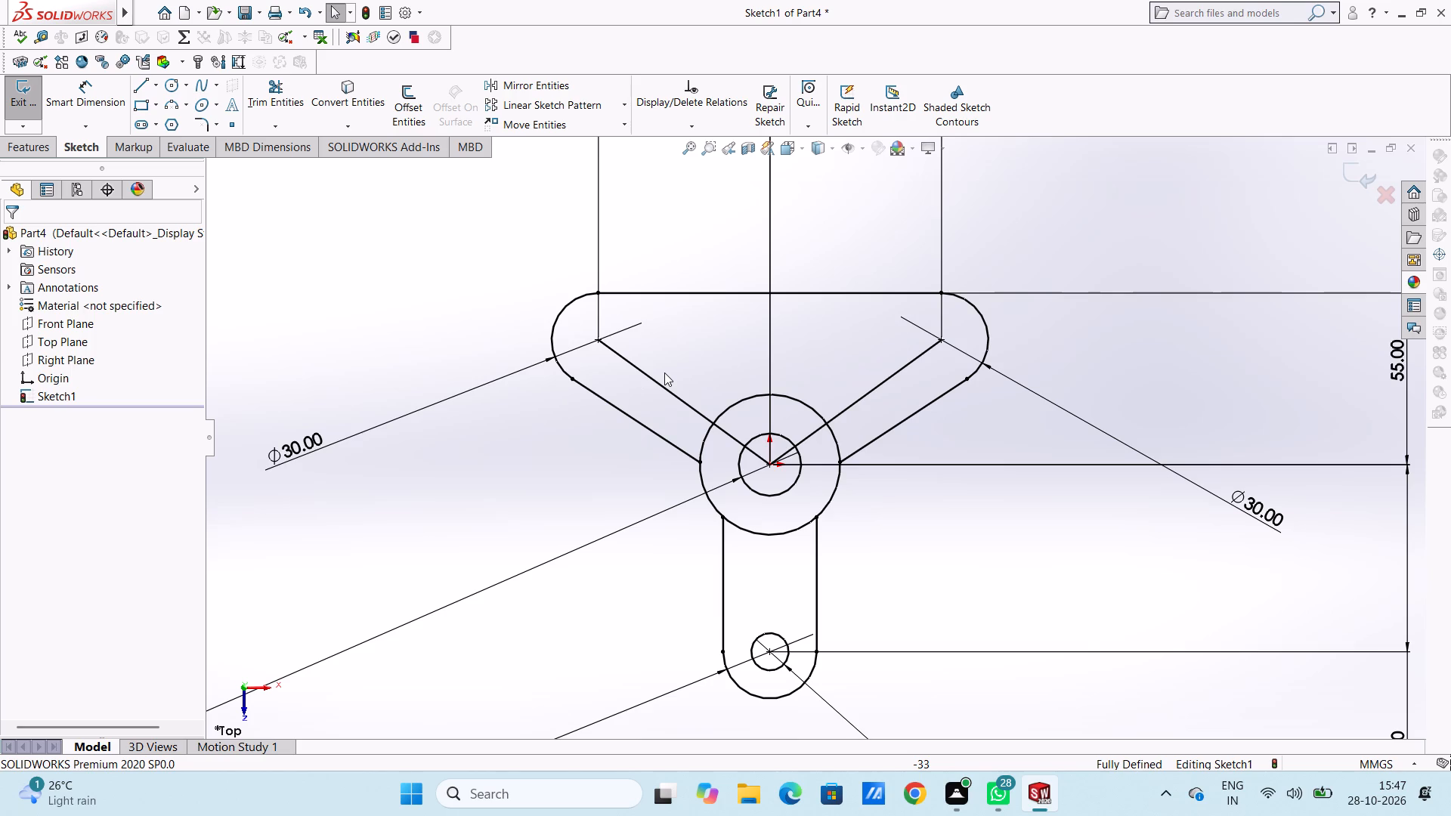
# Sketch a straight slot from the upper-left arc's centre along the arm line, 15 mm between centres and 12 mm wide.
pyautogui.scroll(-3, 668, 373)
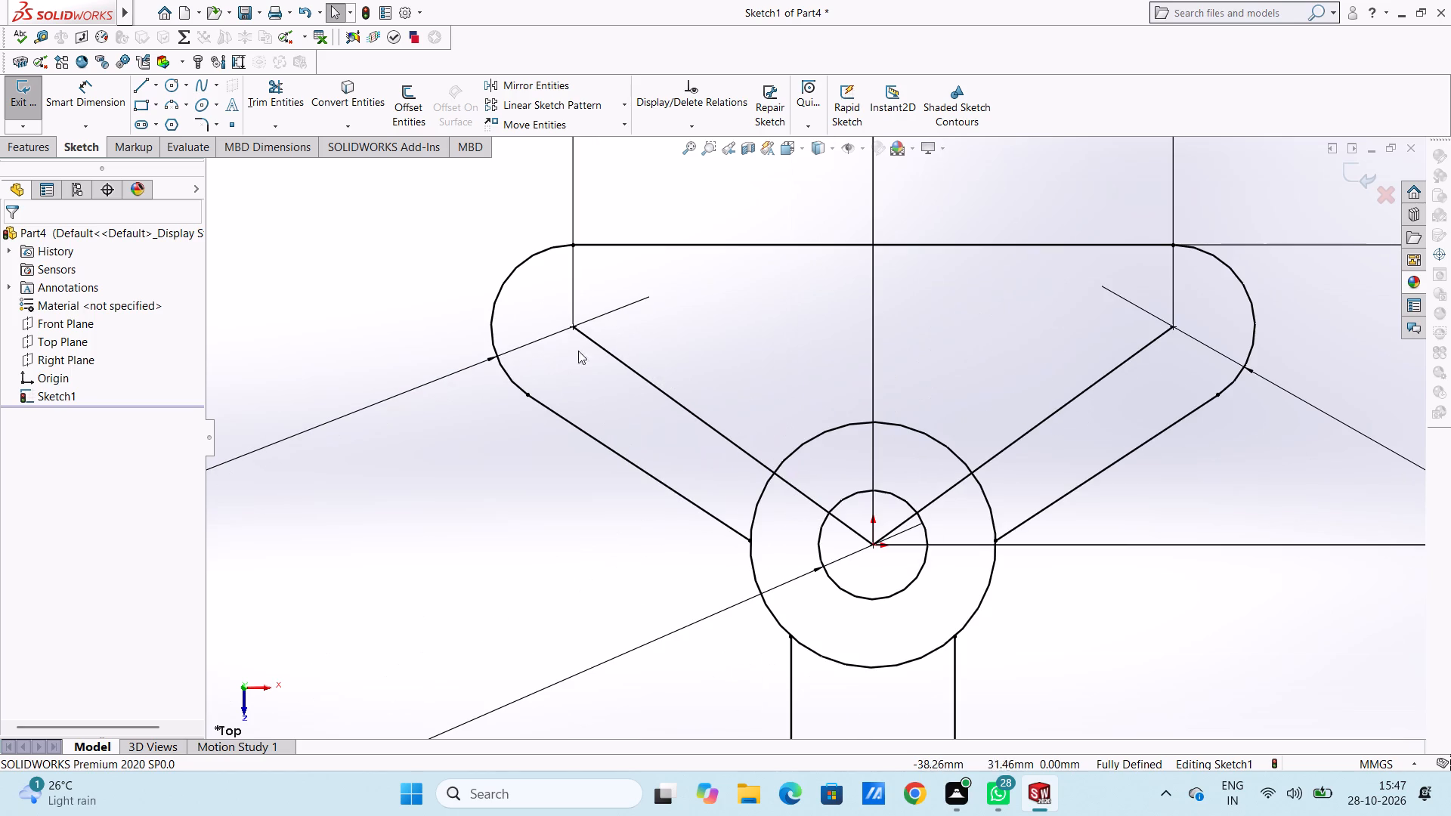
pyautogui.click(136, 126)
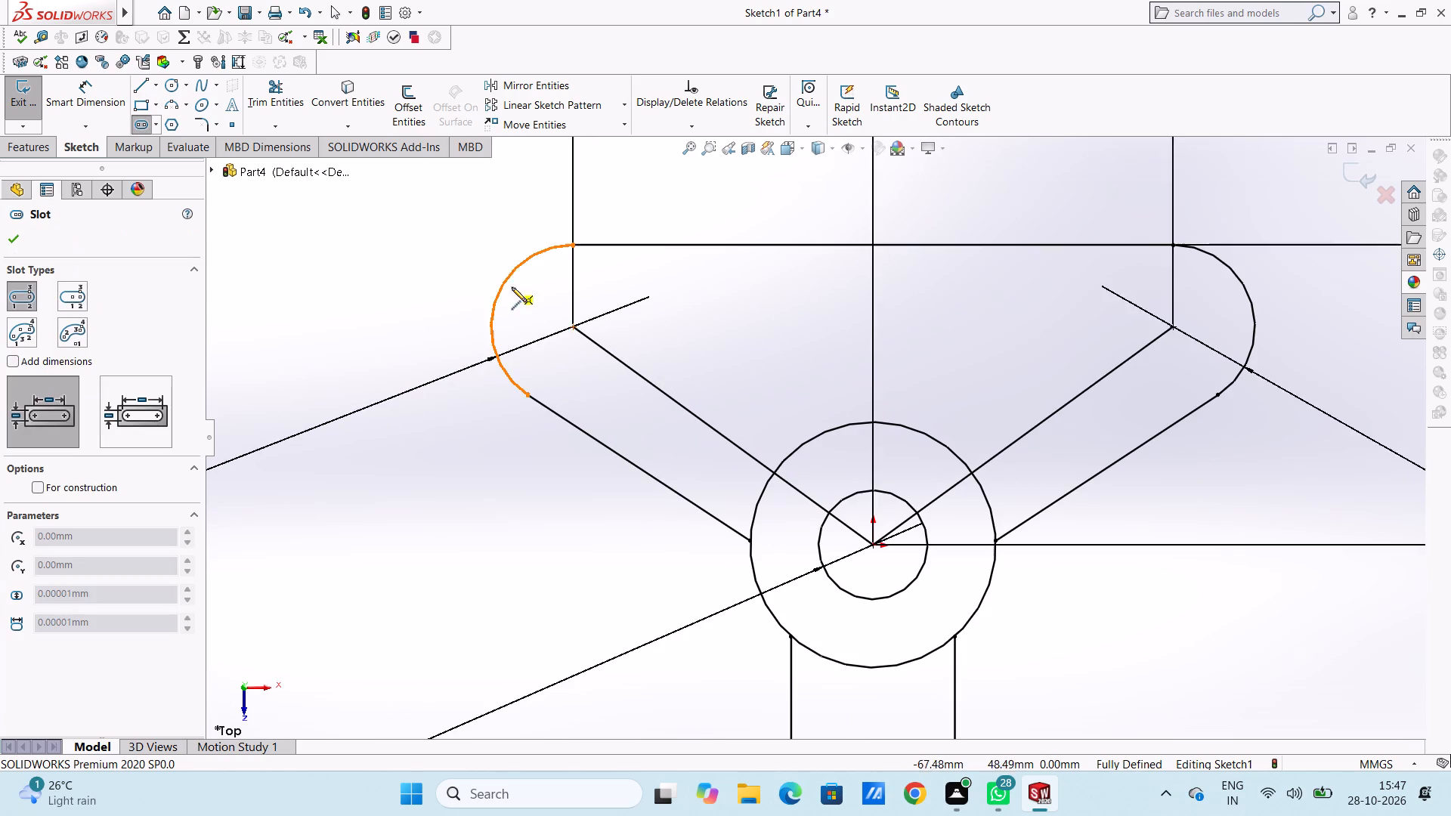
pyautogui.click(576, 330)
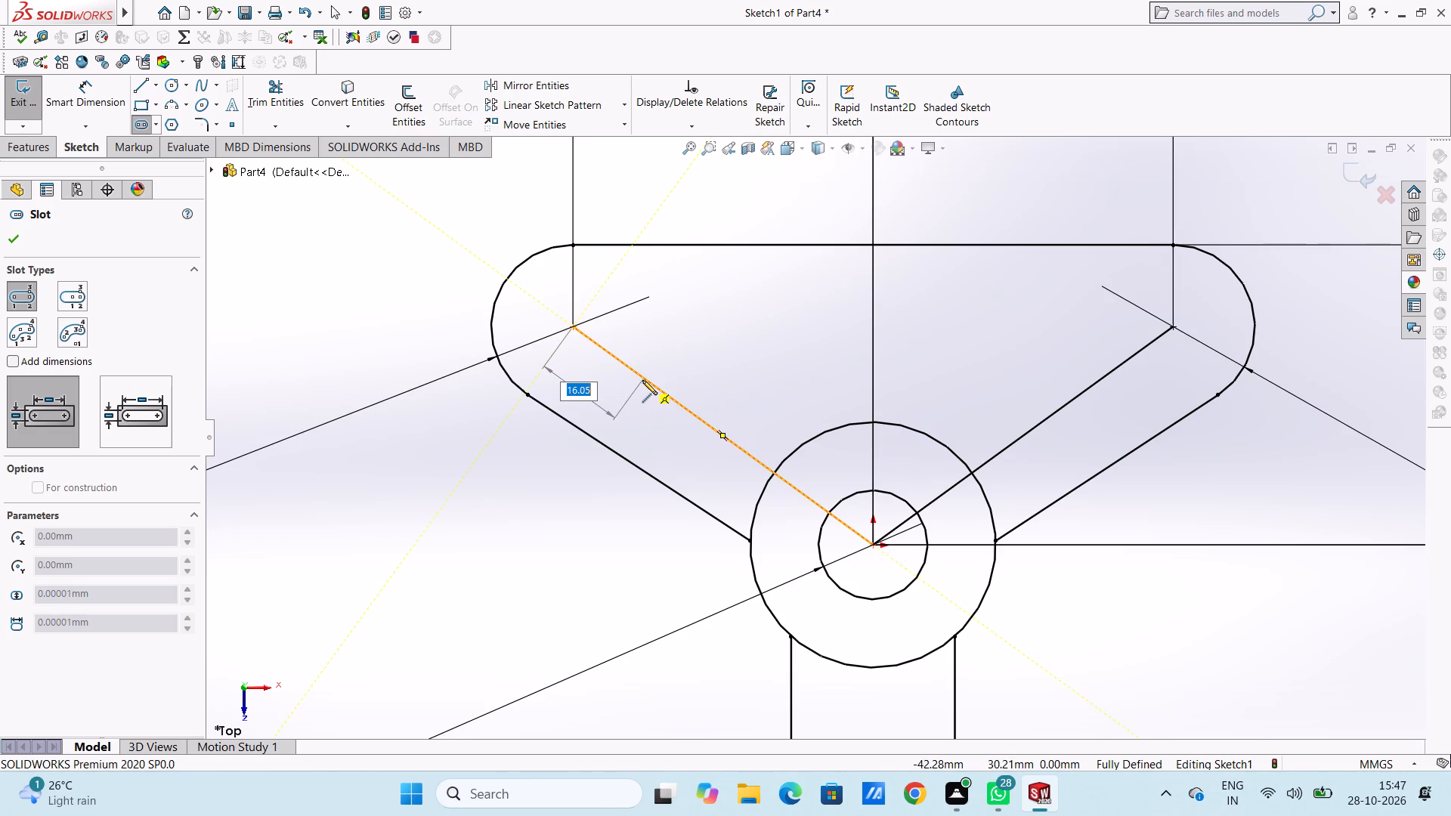
pyautogui.write('15')
pyautogui.press('Return')
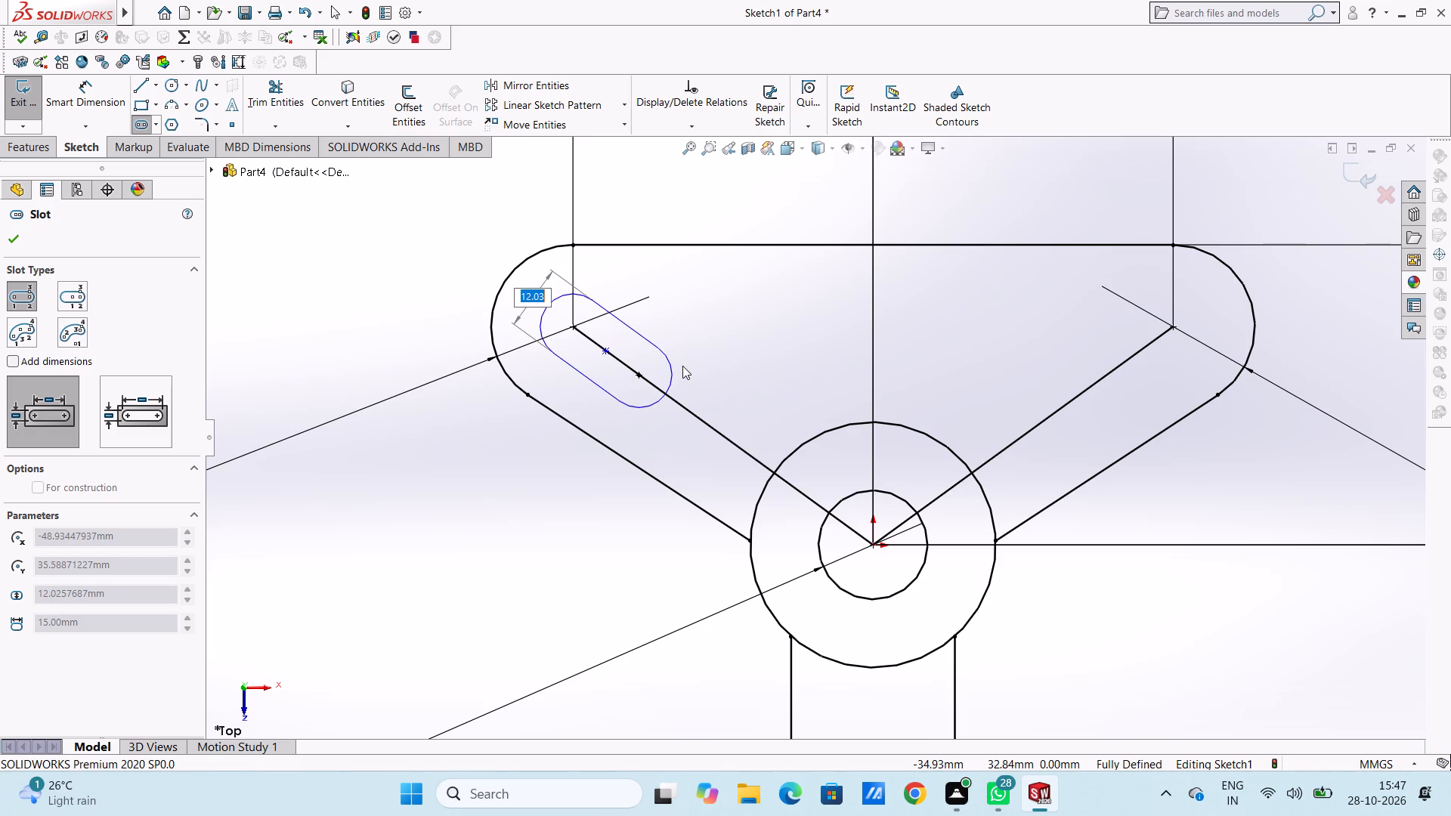
pyautogui.press('2')
pyautogui.press('BackSpace')
pyautogui.write('12')
pyautogui.press('Return')
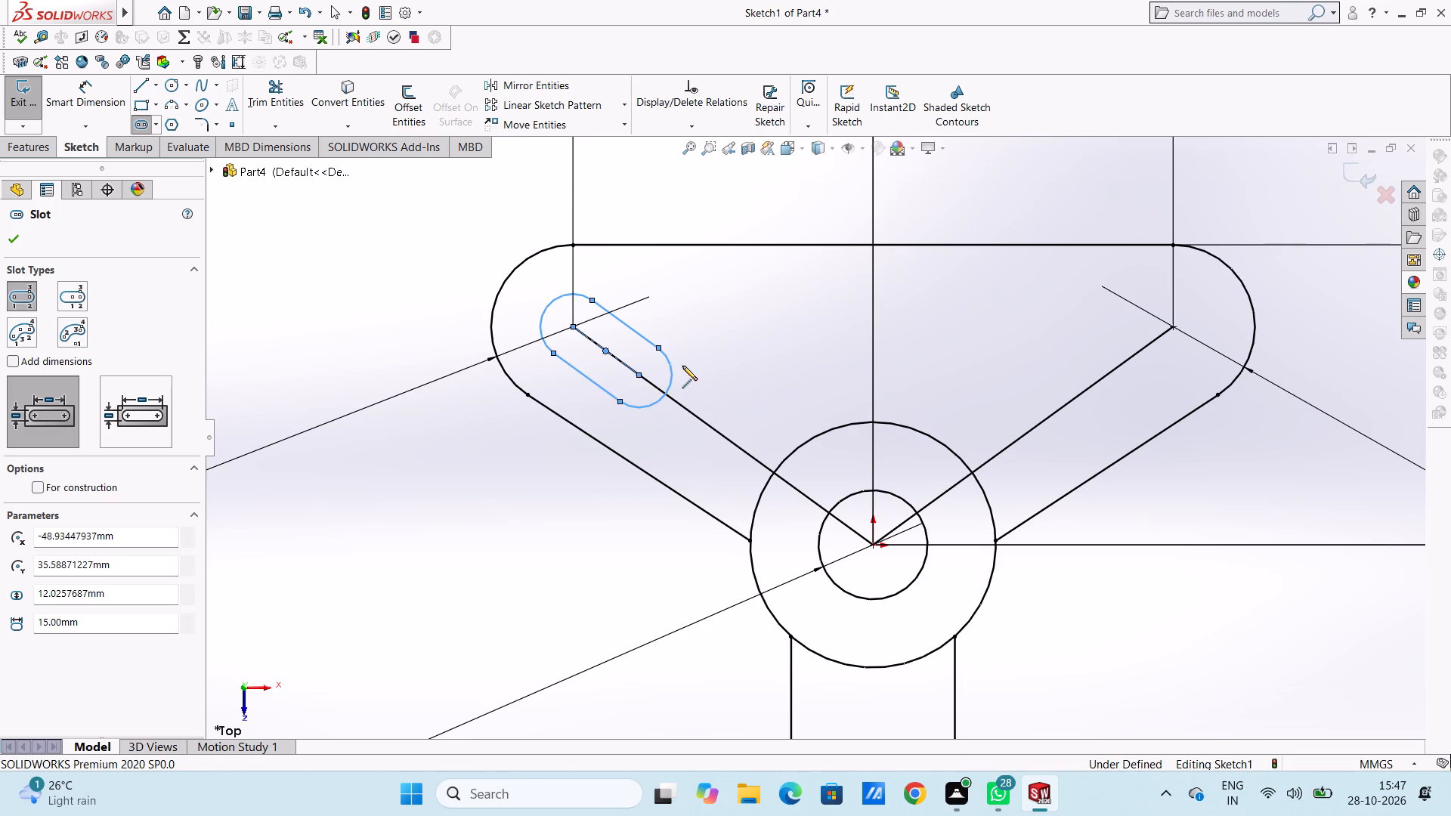
# Sketch a matching straight slot from the upper-right arc's centre along its arm line, 15 mm between centres and 12 mm wide.
pyautogui.scroll(3, 966, 346)
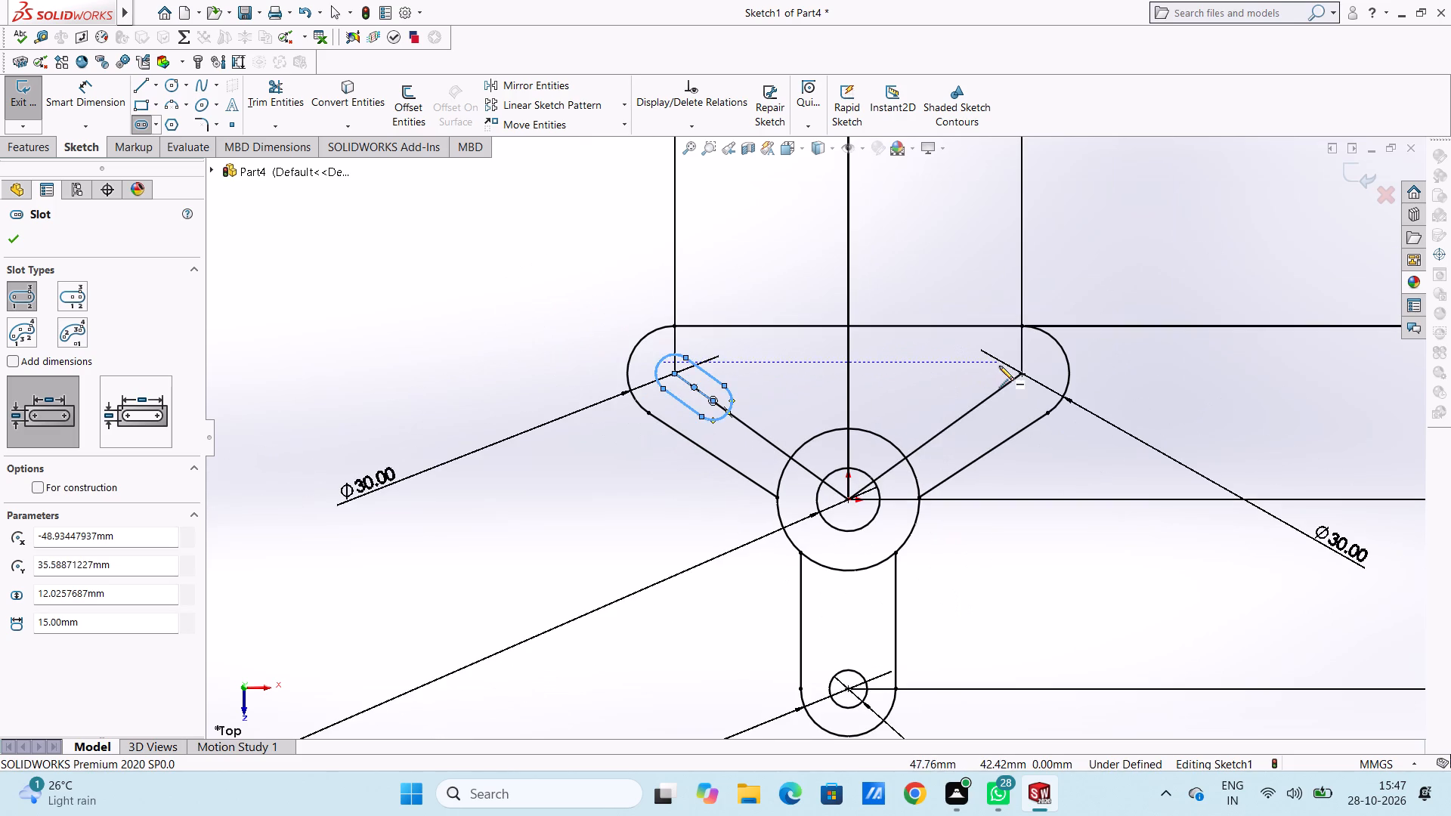
pyautogui.click(1021, 375)
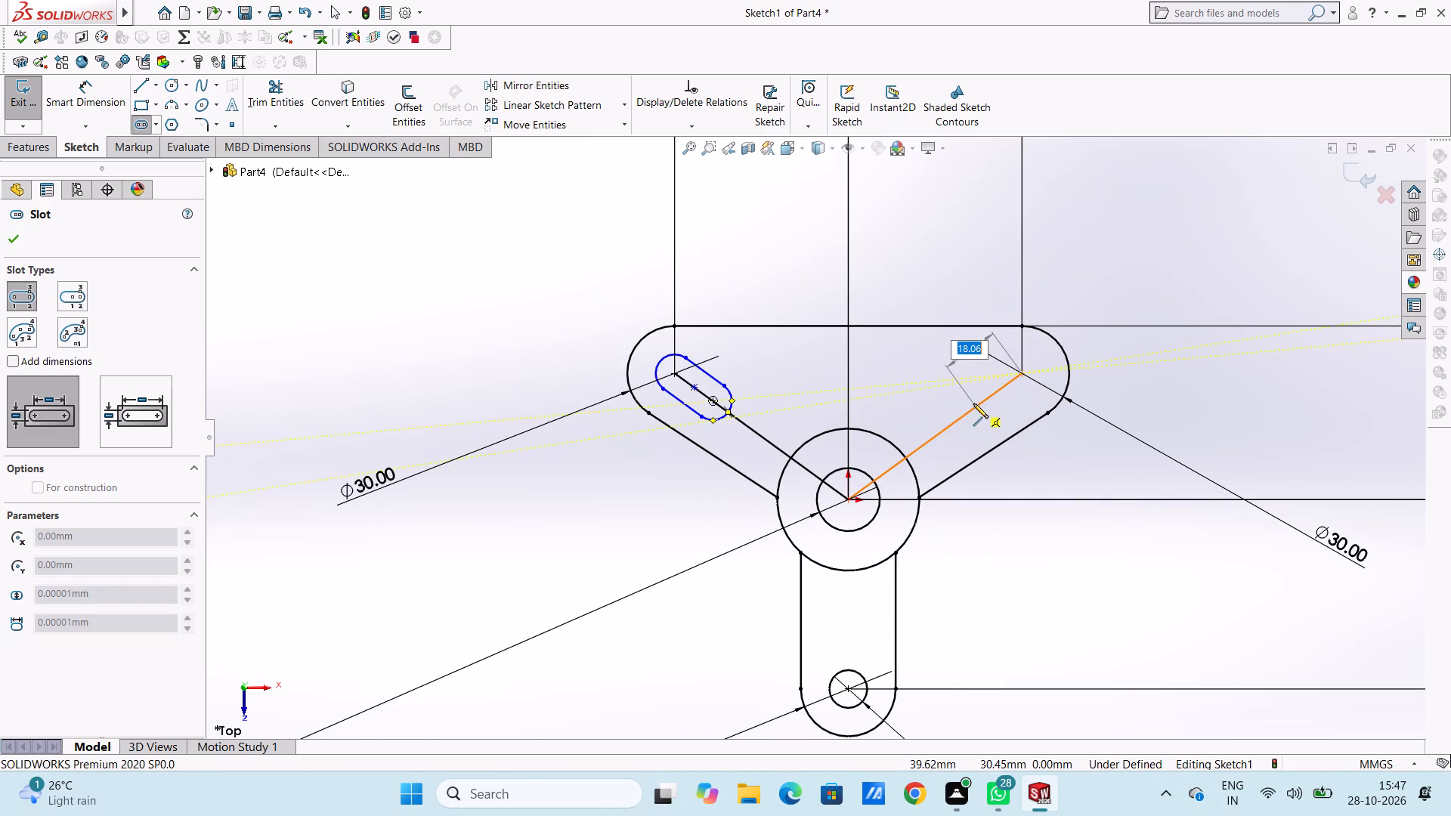
pyautogui.write('15')
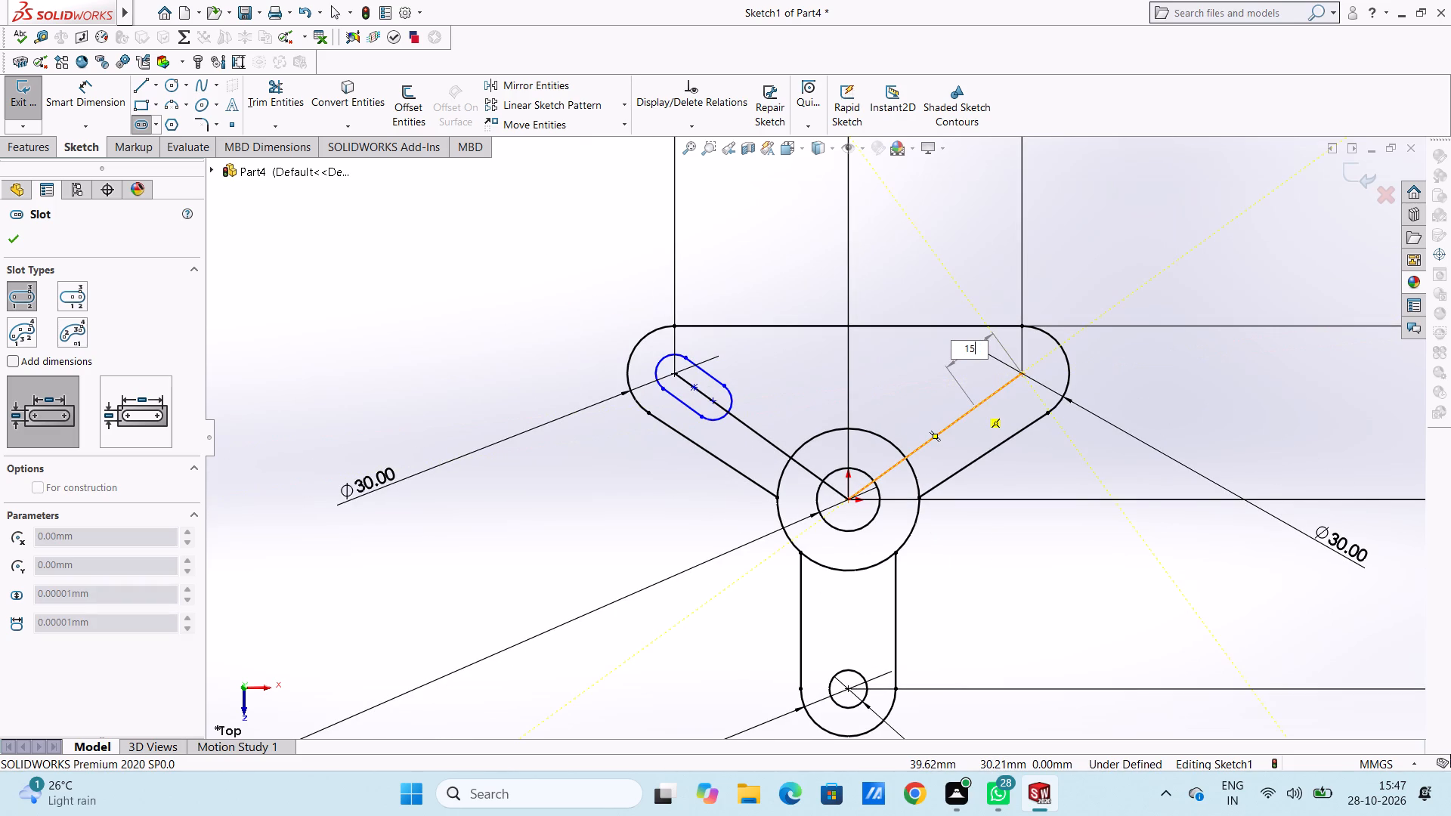
pyautogui.press('Return')
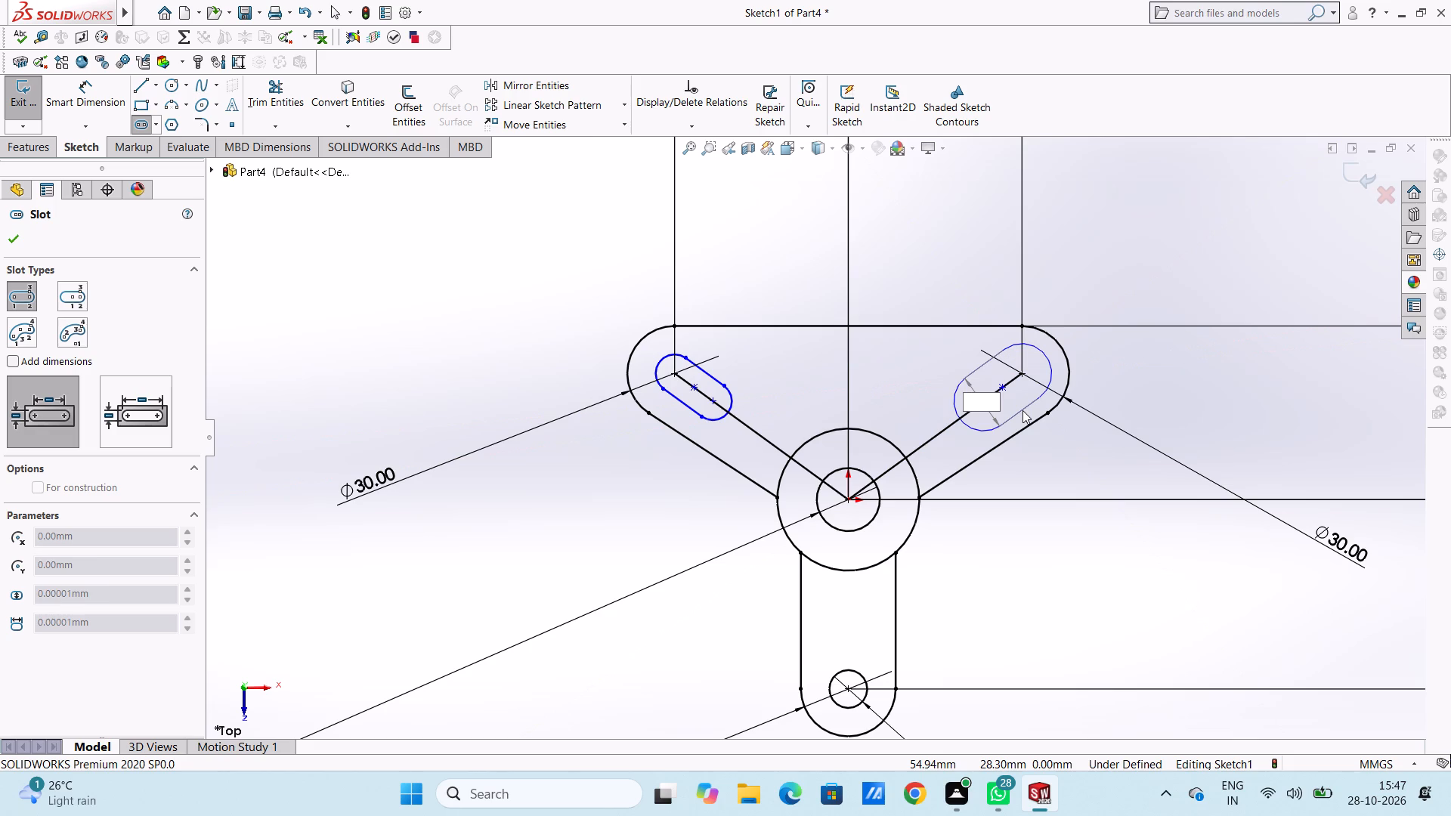
pyautogui.write('12')
pyautogui.press('Return')
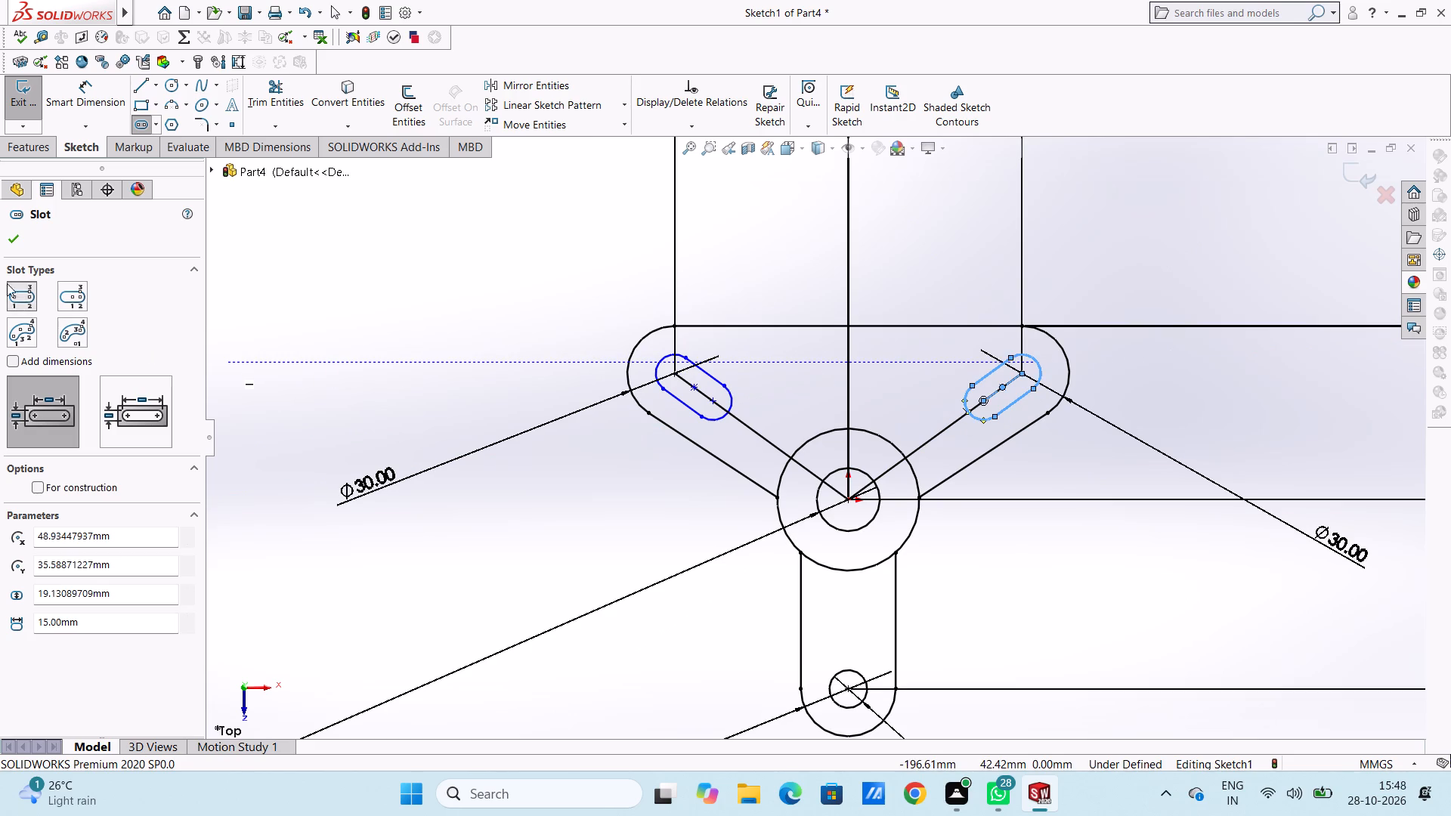
# Delete the two lines joining the origin to the upper-left and upper-right arc centres.
pyautogui.click(18, 240)
pyautogui.click(261, 284)
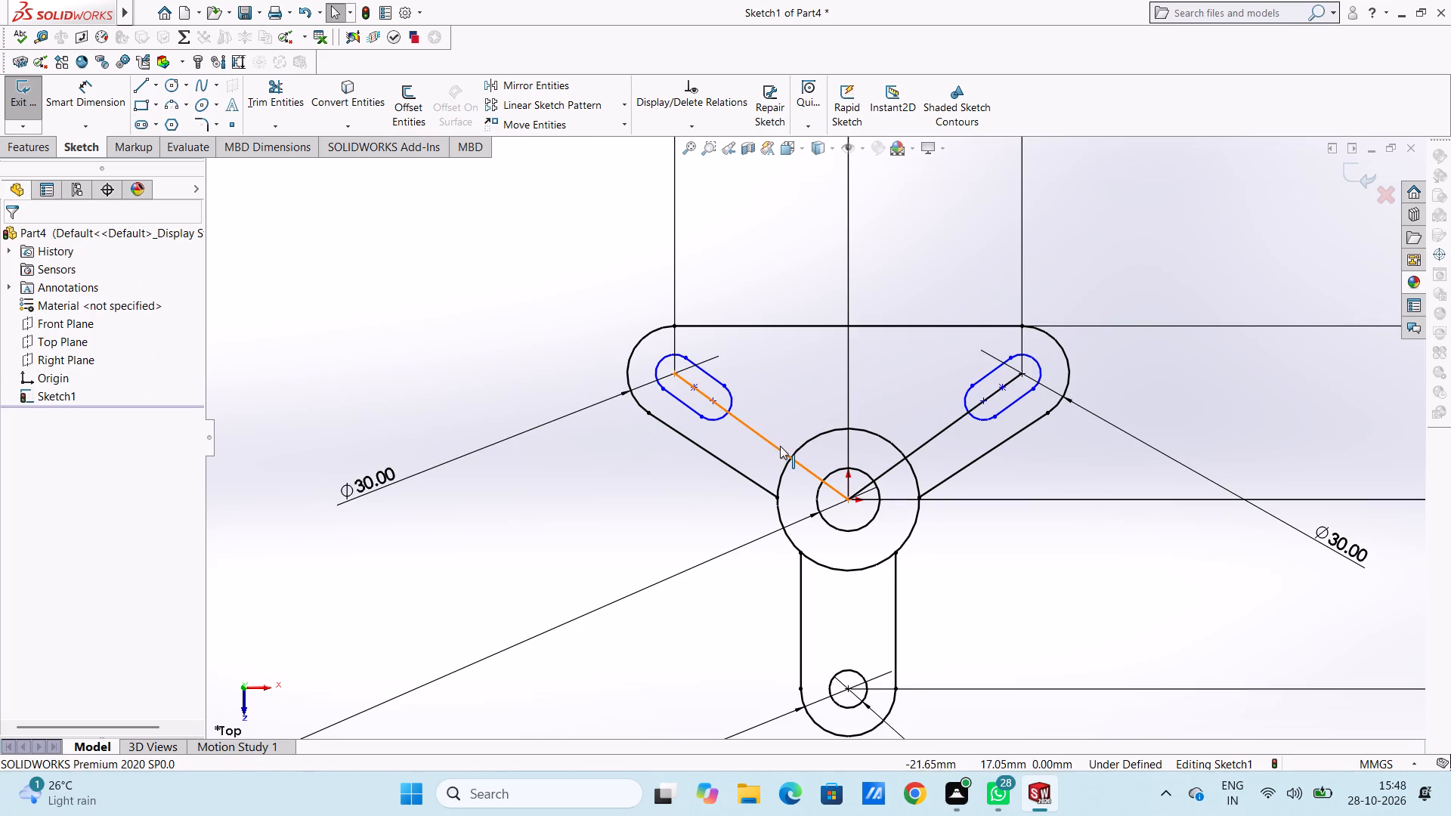
pyautogui.click(776, 446)
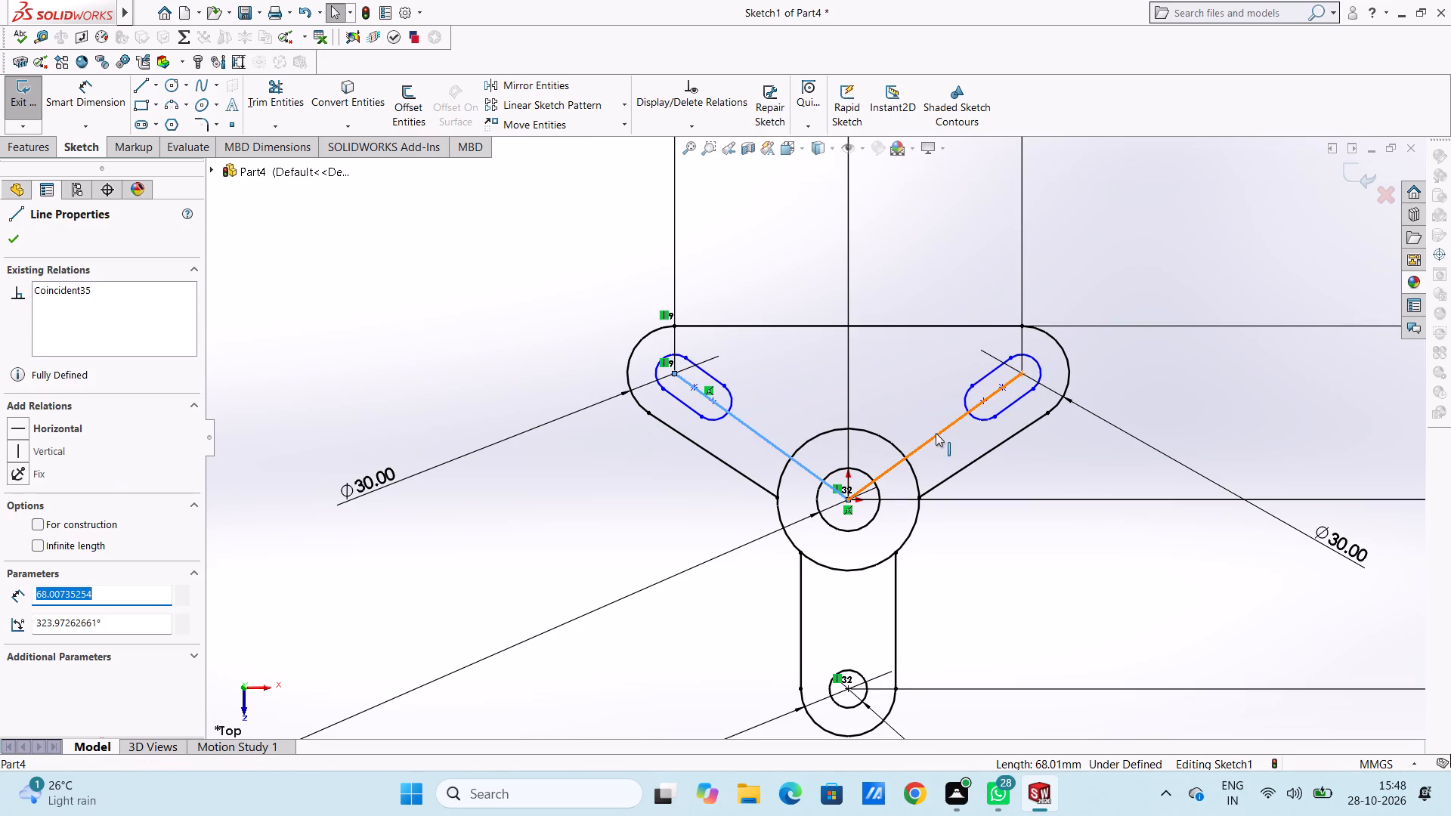
pyautogui.keyDown('ctrl'); pyautogui.click(936, 433); pyautogui.keyUp('ctrl')
pyautogui.rightClick(770, 229)
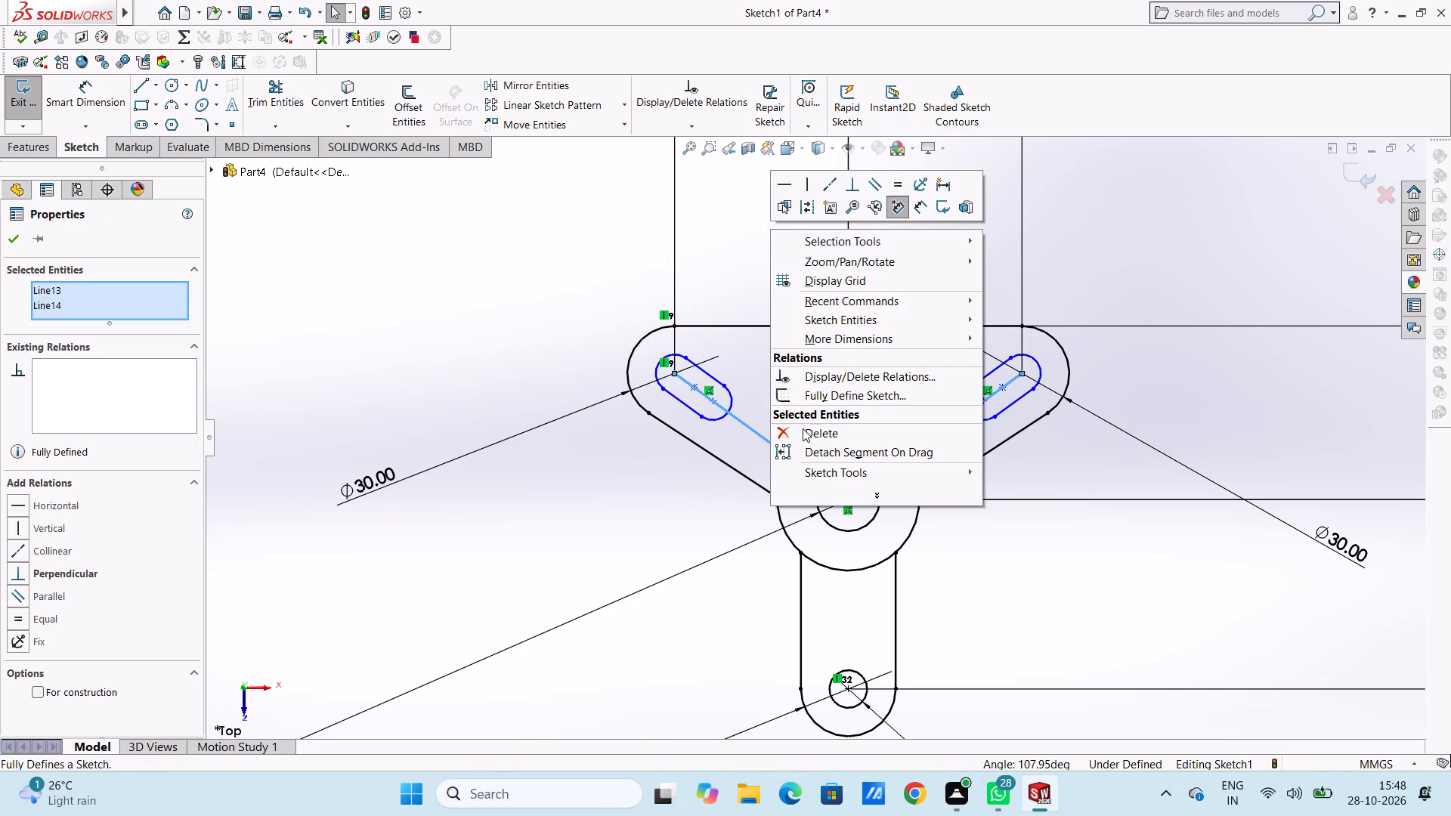
pyautogui.click(805, 433)
pyautogui.click(657, 473)
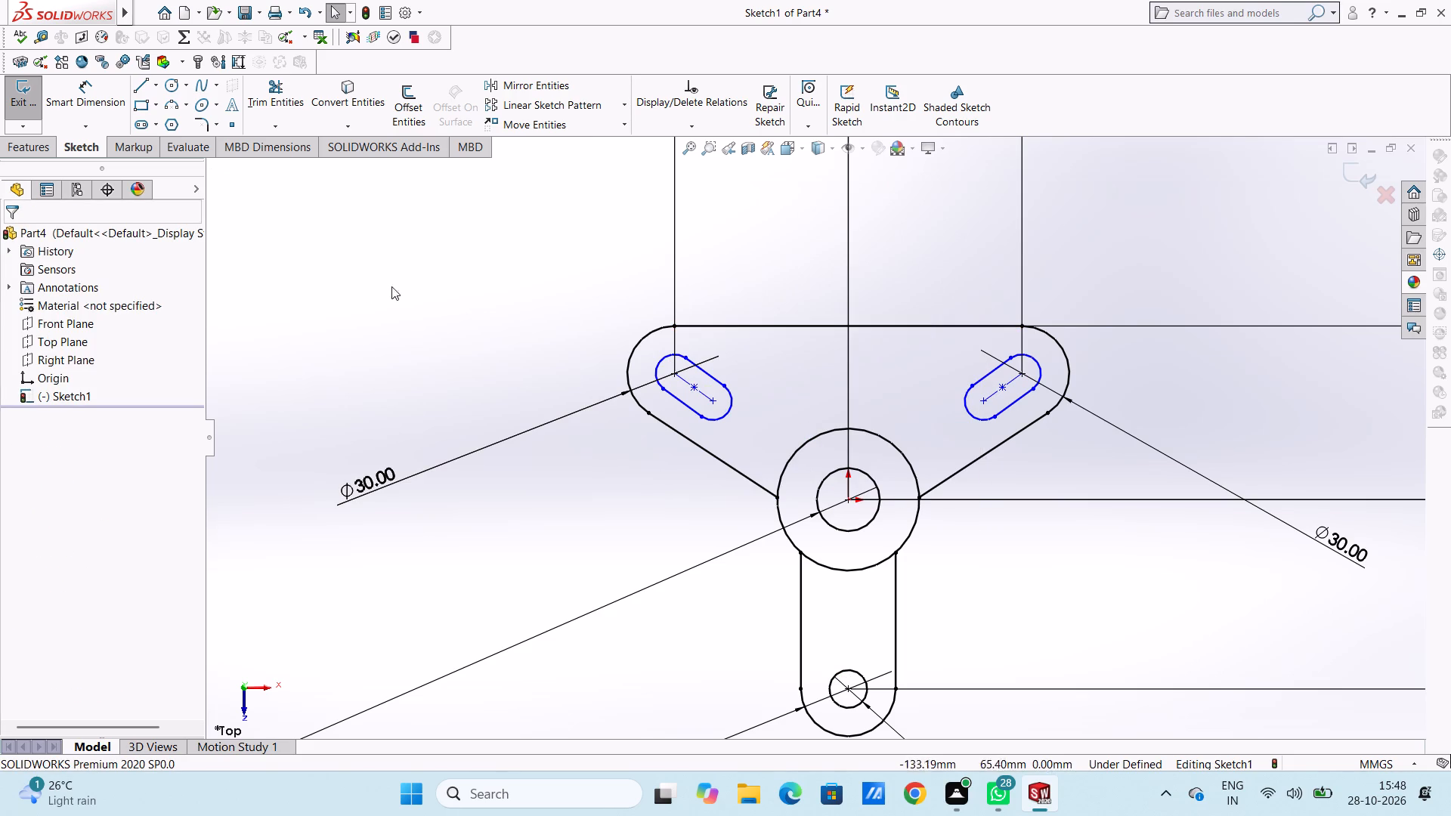
# Dimension the upper-left slot's centre-to-centre length and its outer end radius.
pyautogui.click(101, 98)
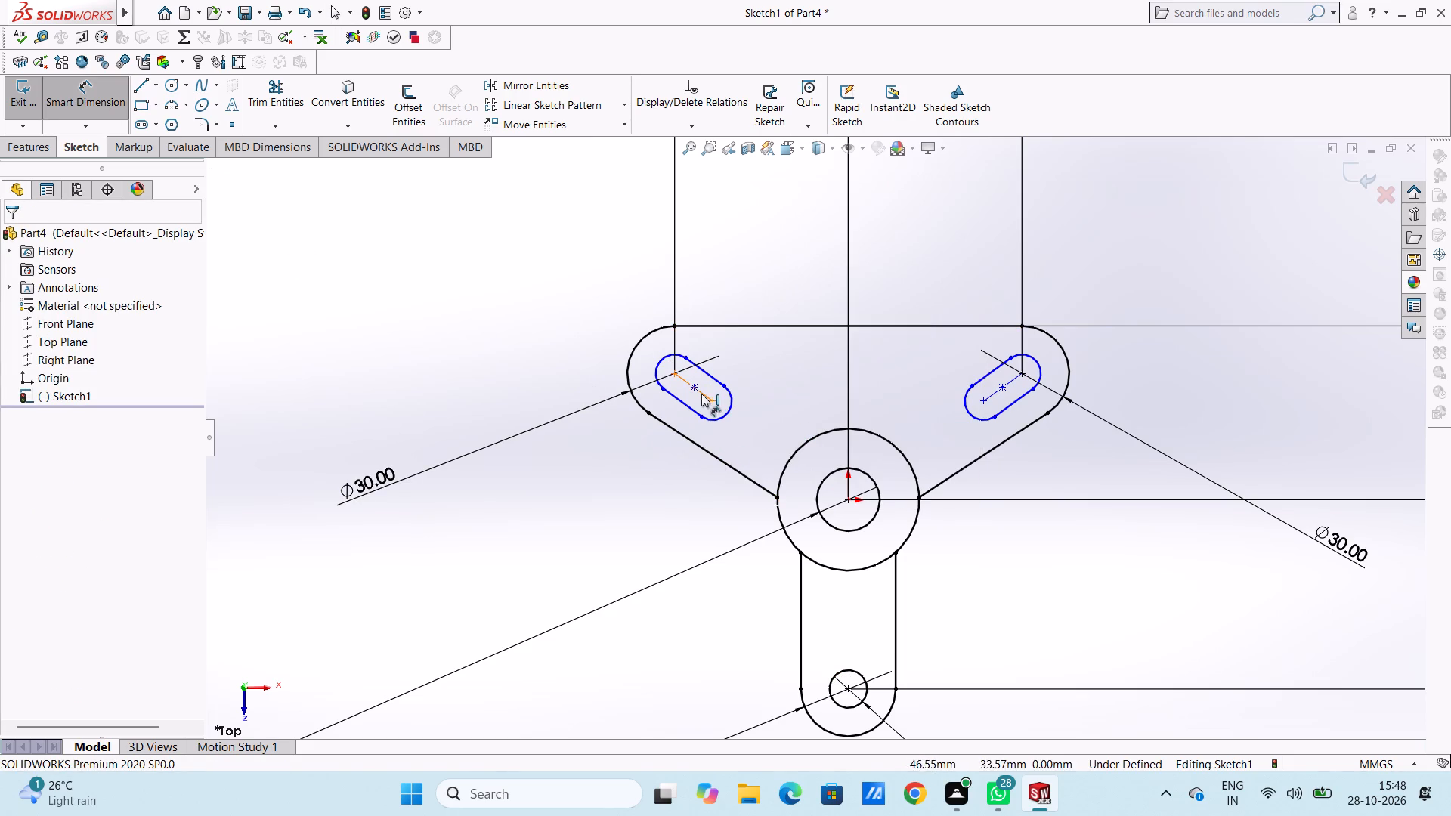
pyautogui.click(685, 380)
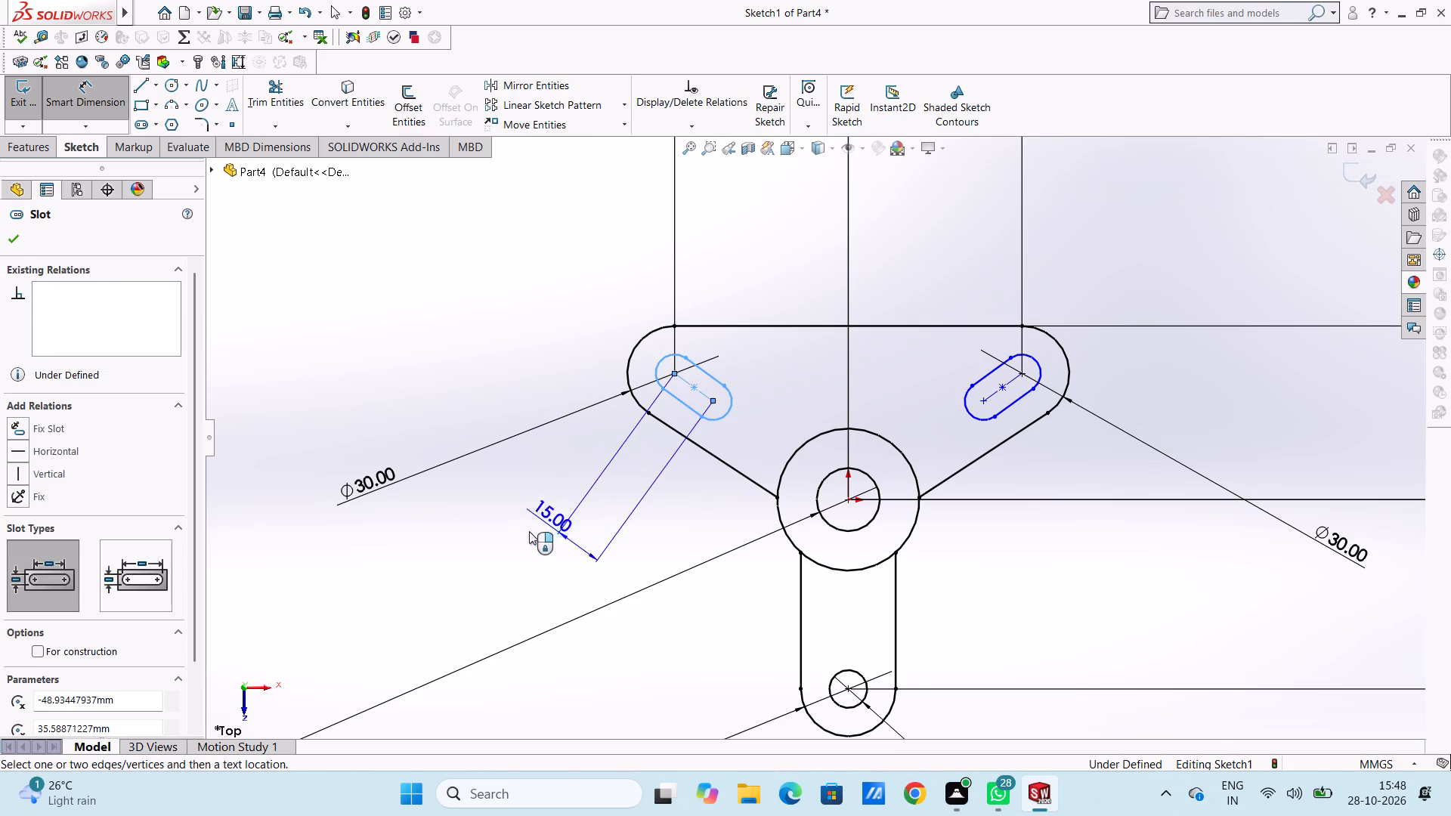
pyautogui.click(487, 539)
pyautogui.click(427, 516)
pyautogui.click(416, 420)
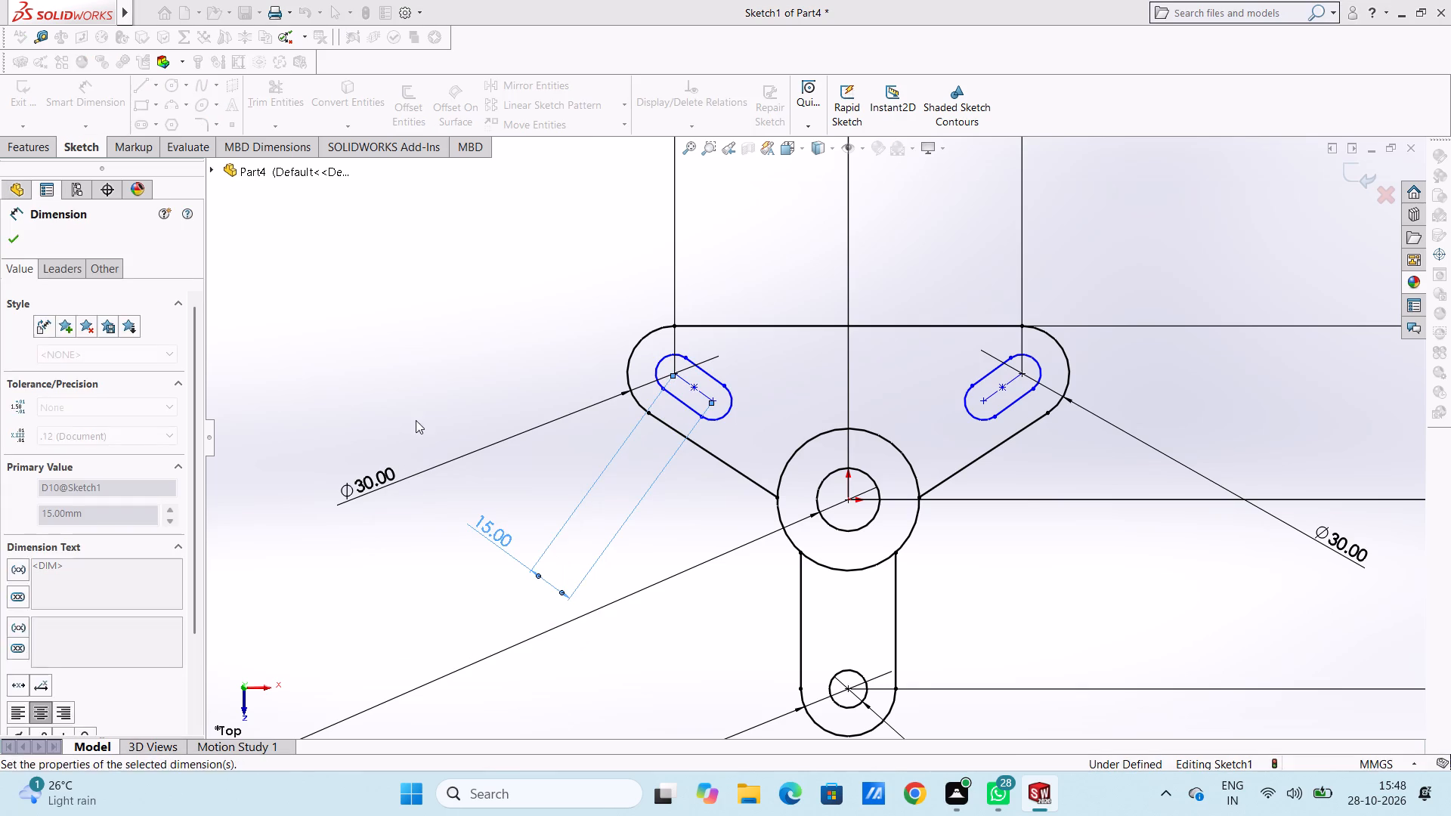
pyautogui.click(667, 359)
pyautogui.click(477, 391)
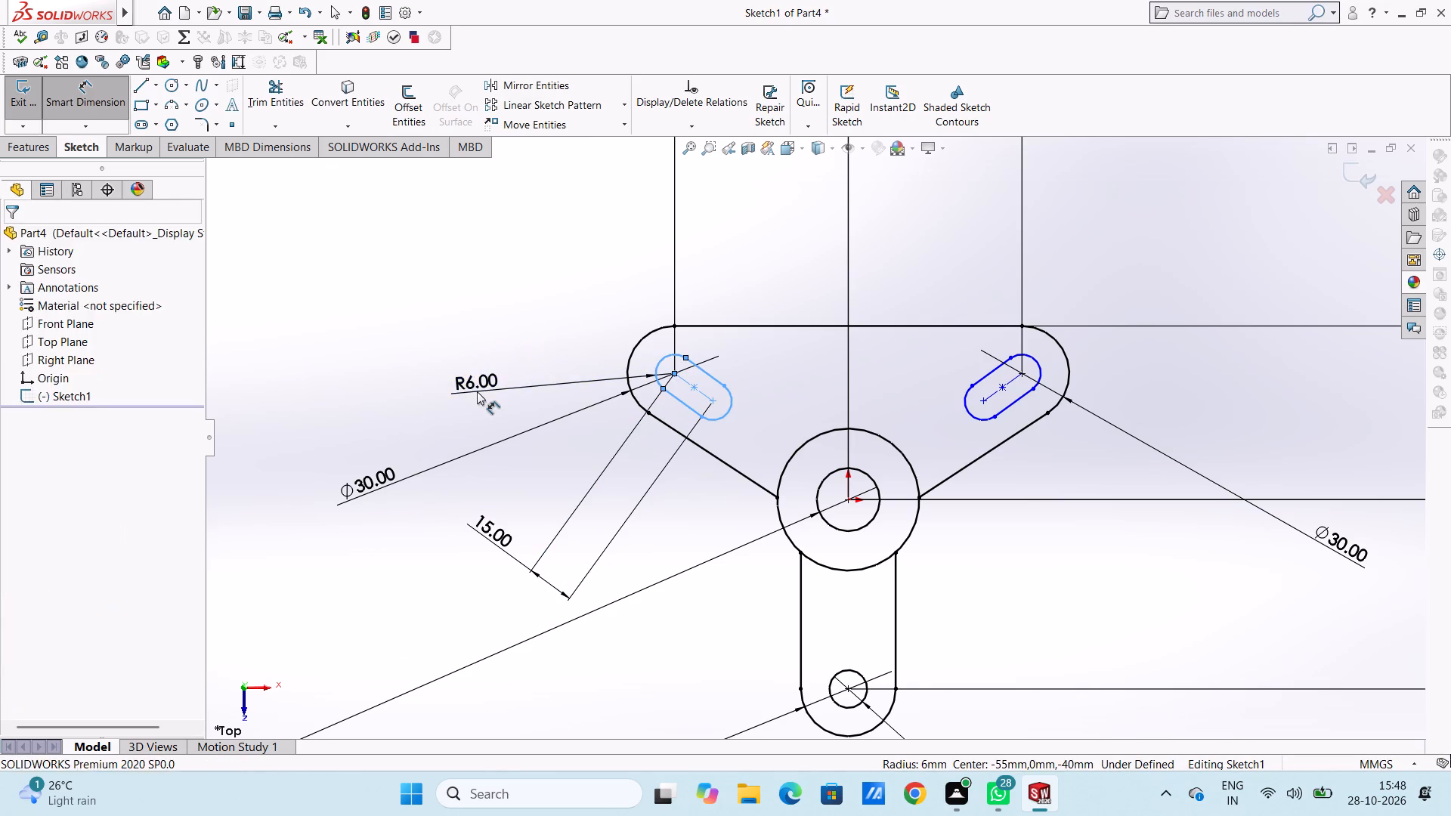
pyautogui.click(410, 369)
pyautogui.click(379, 333)
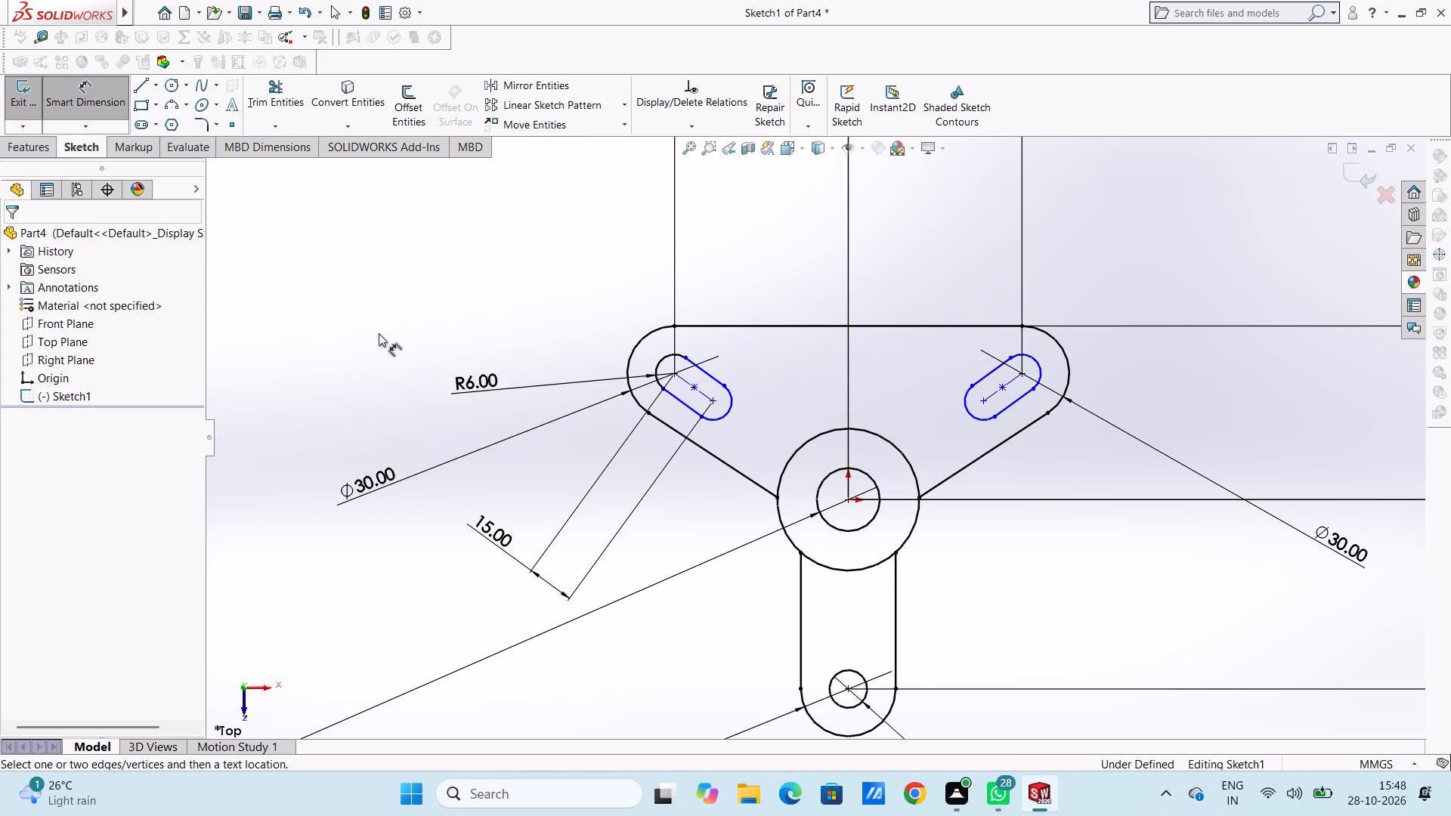
# Dimension the upper-right slot's outer end radius and its centre-to-centre length.
pyautogui.click(1032, 358)
pyautogui.click(1235, 372)
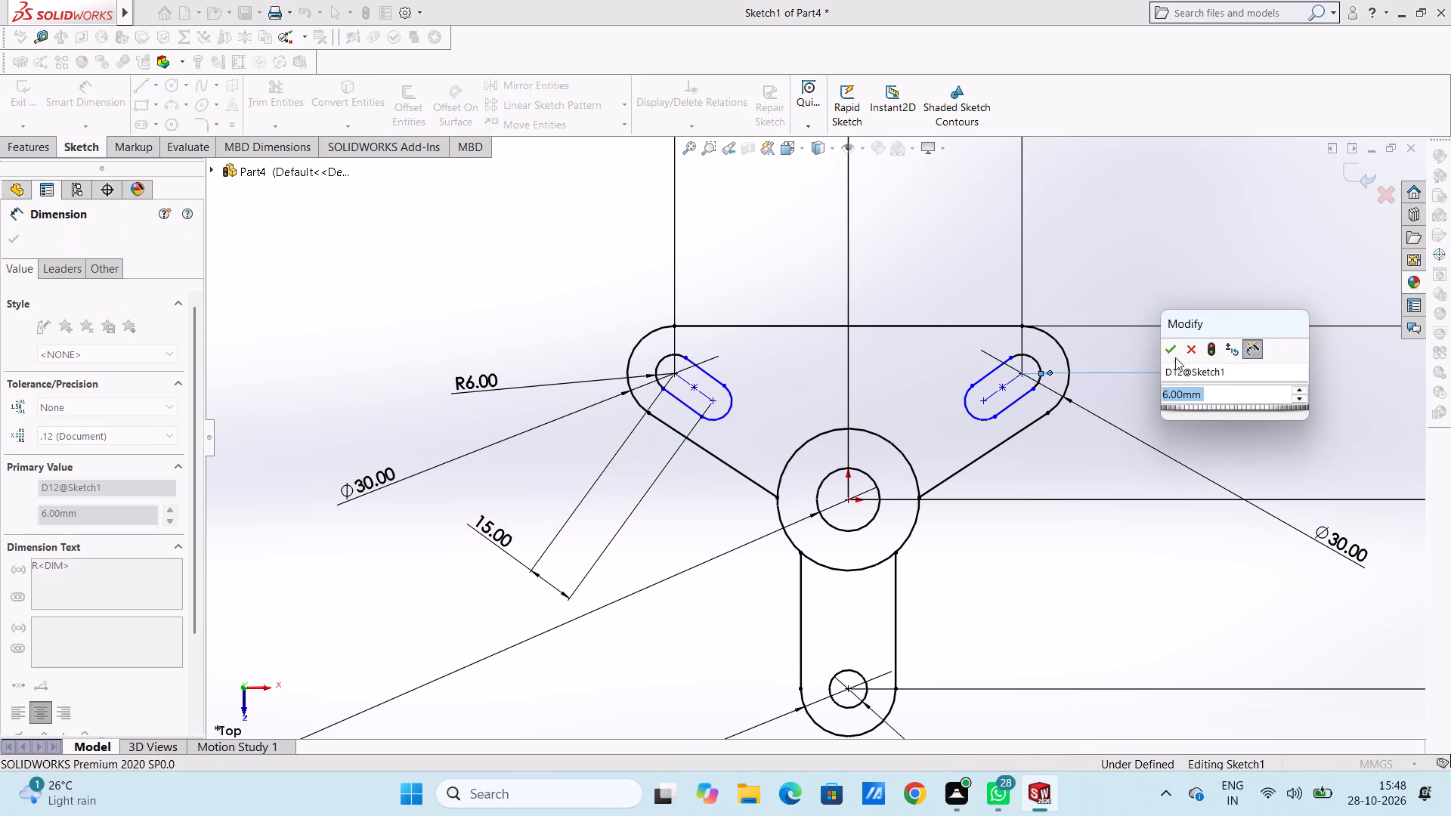
pyautogui.click(1167, 351)
pyautogui.click(1089, 246)
pyautogui.click(1020, 401)
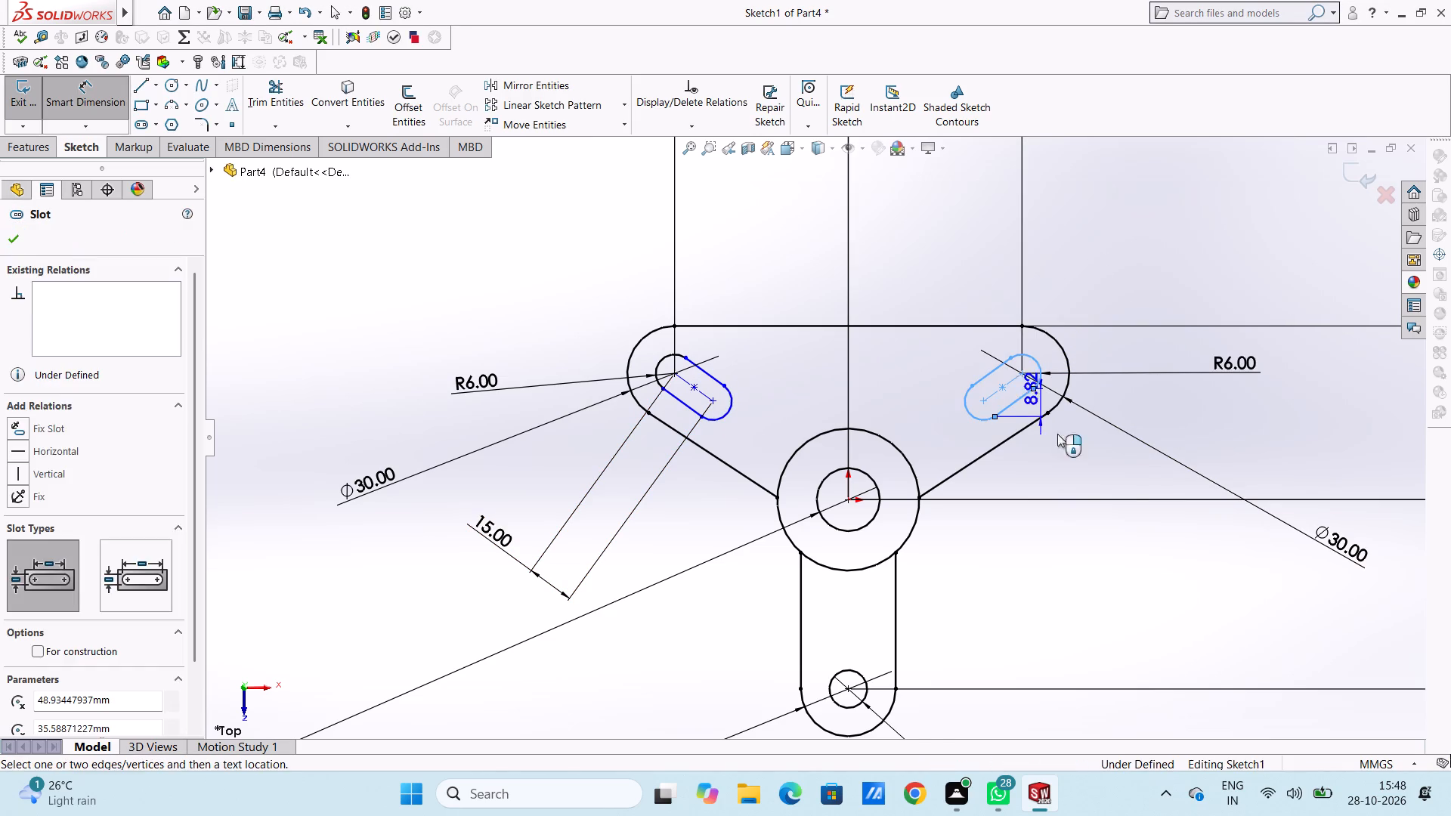
pyautogui.click(1133, 554)
pyautogui.click(1064, 534)
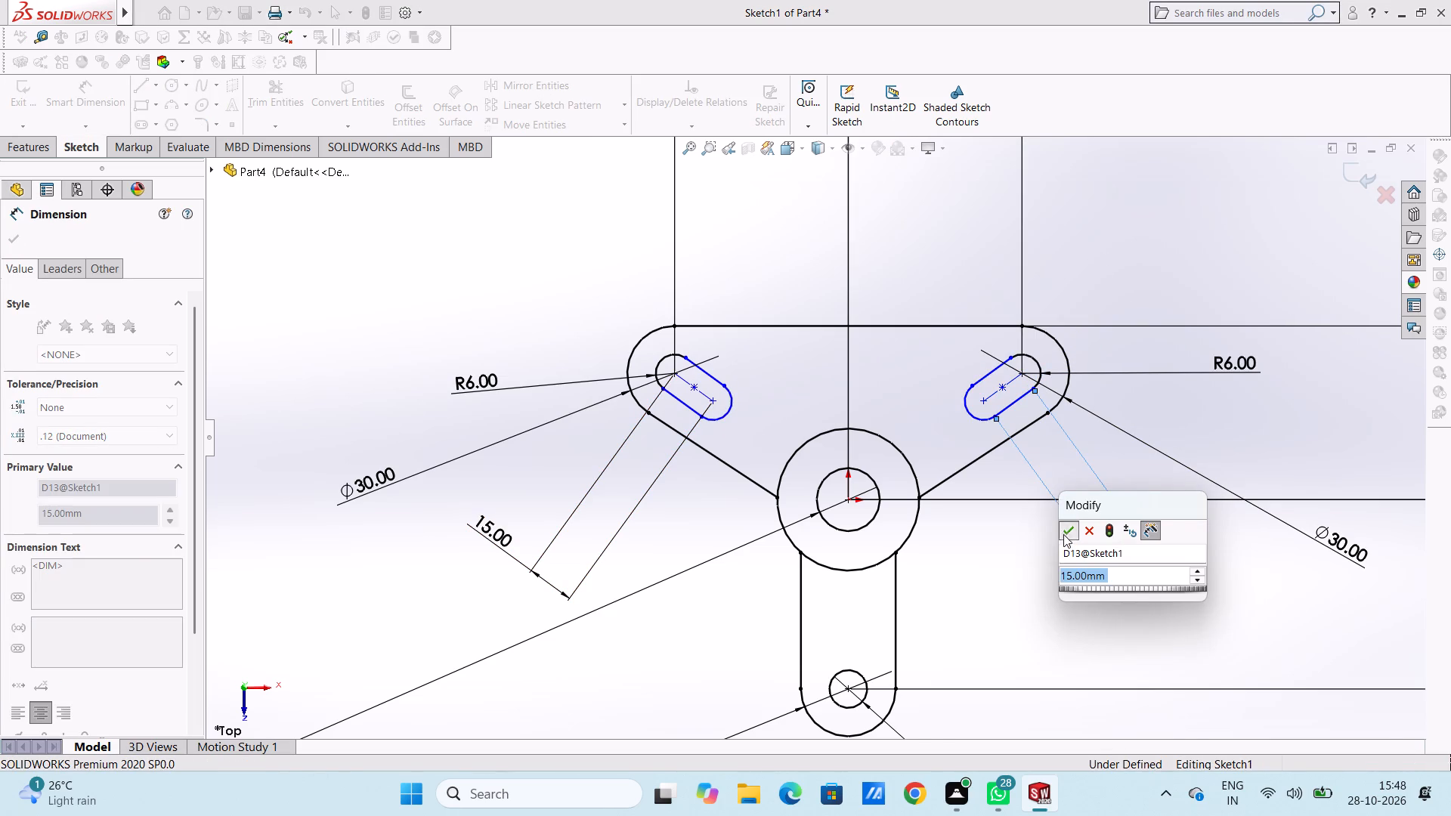
pyautogui.click(1012, 558)
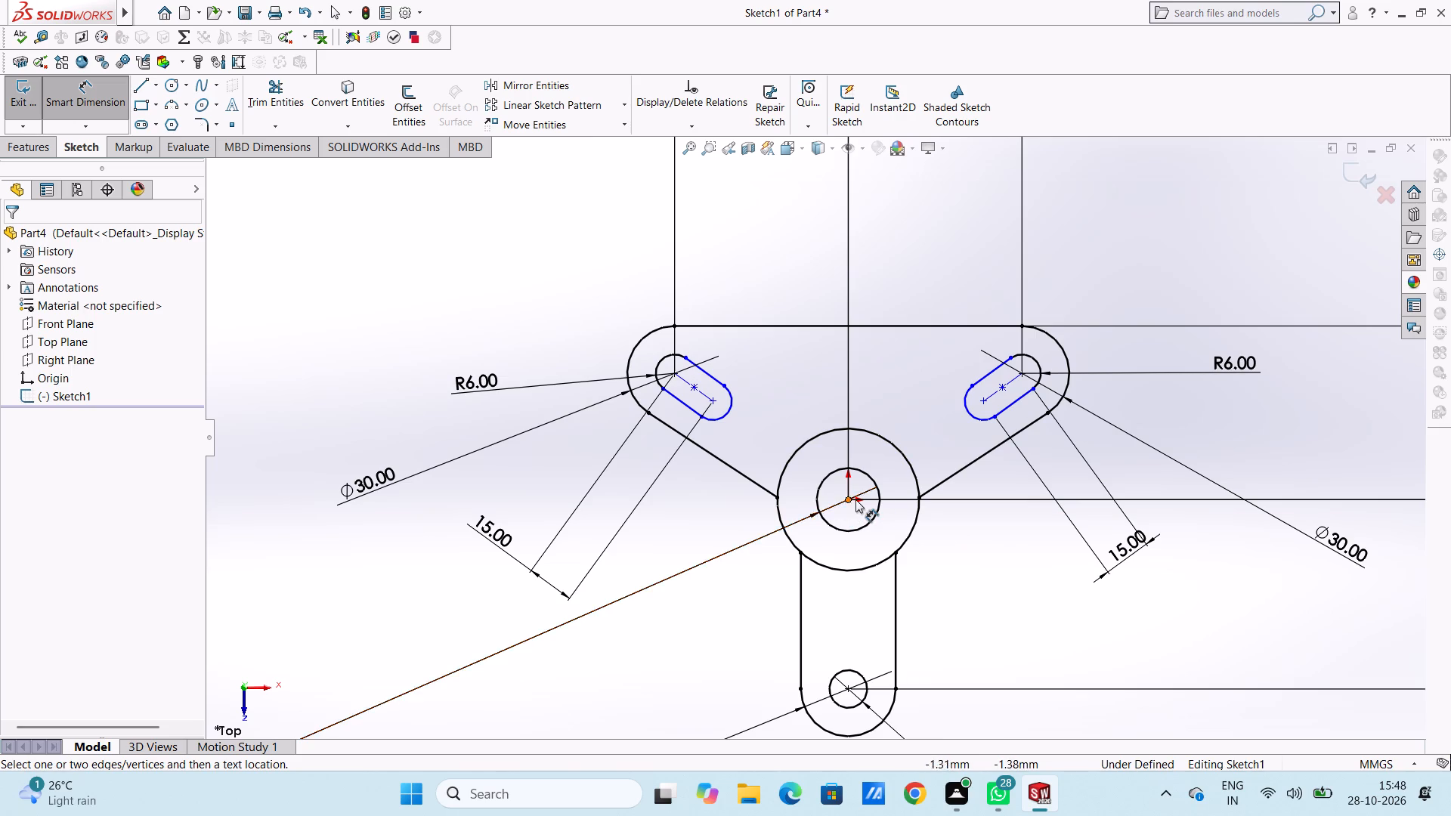
# Dimension the vertical distance from the origin to the inner end centre of each slot, upper-right first and upper-left second.
pyautogui.click(848, 499)
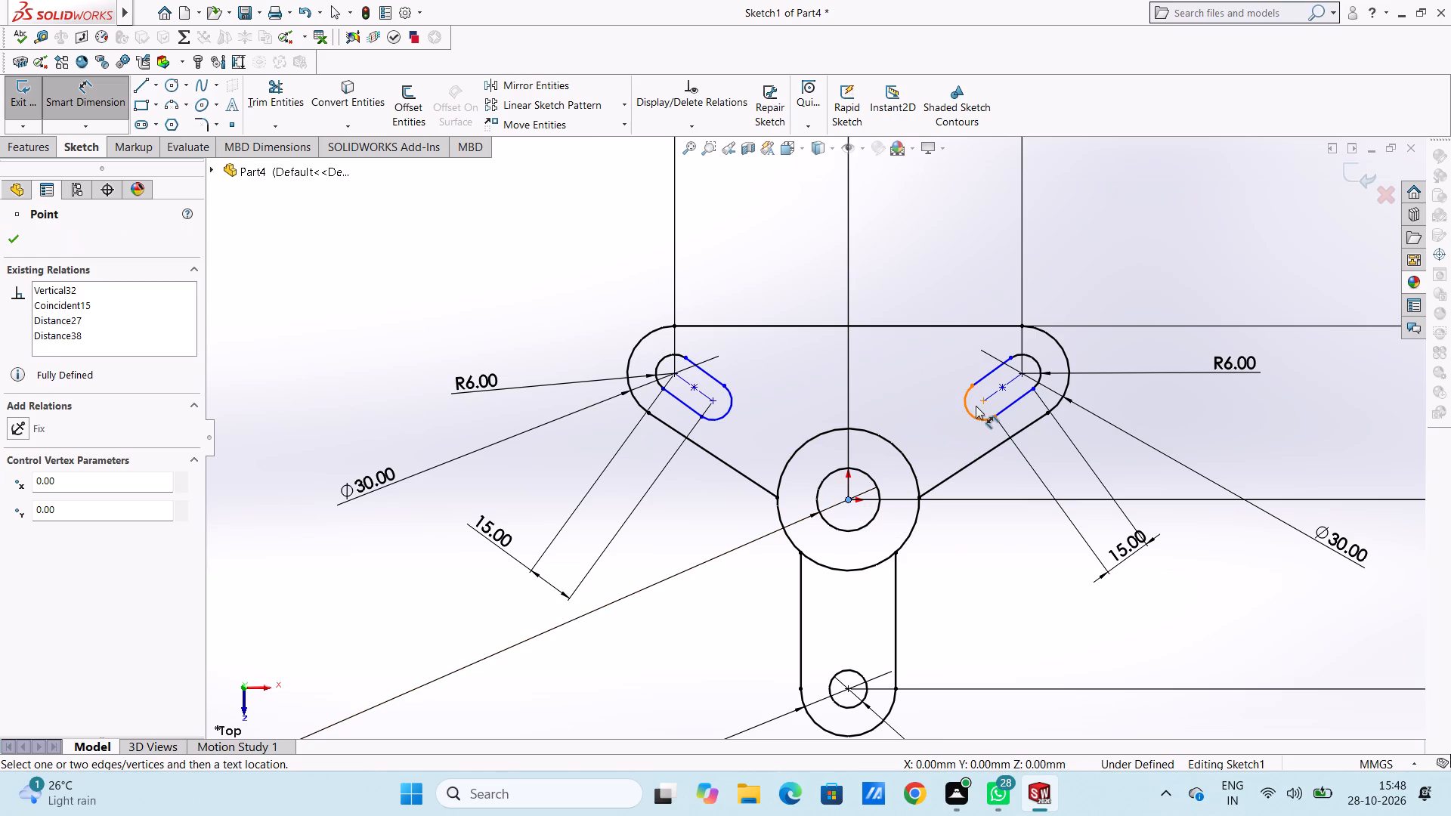
pyautogui.click(980, 406)
pyautogui.click(982, 400)
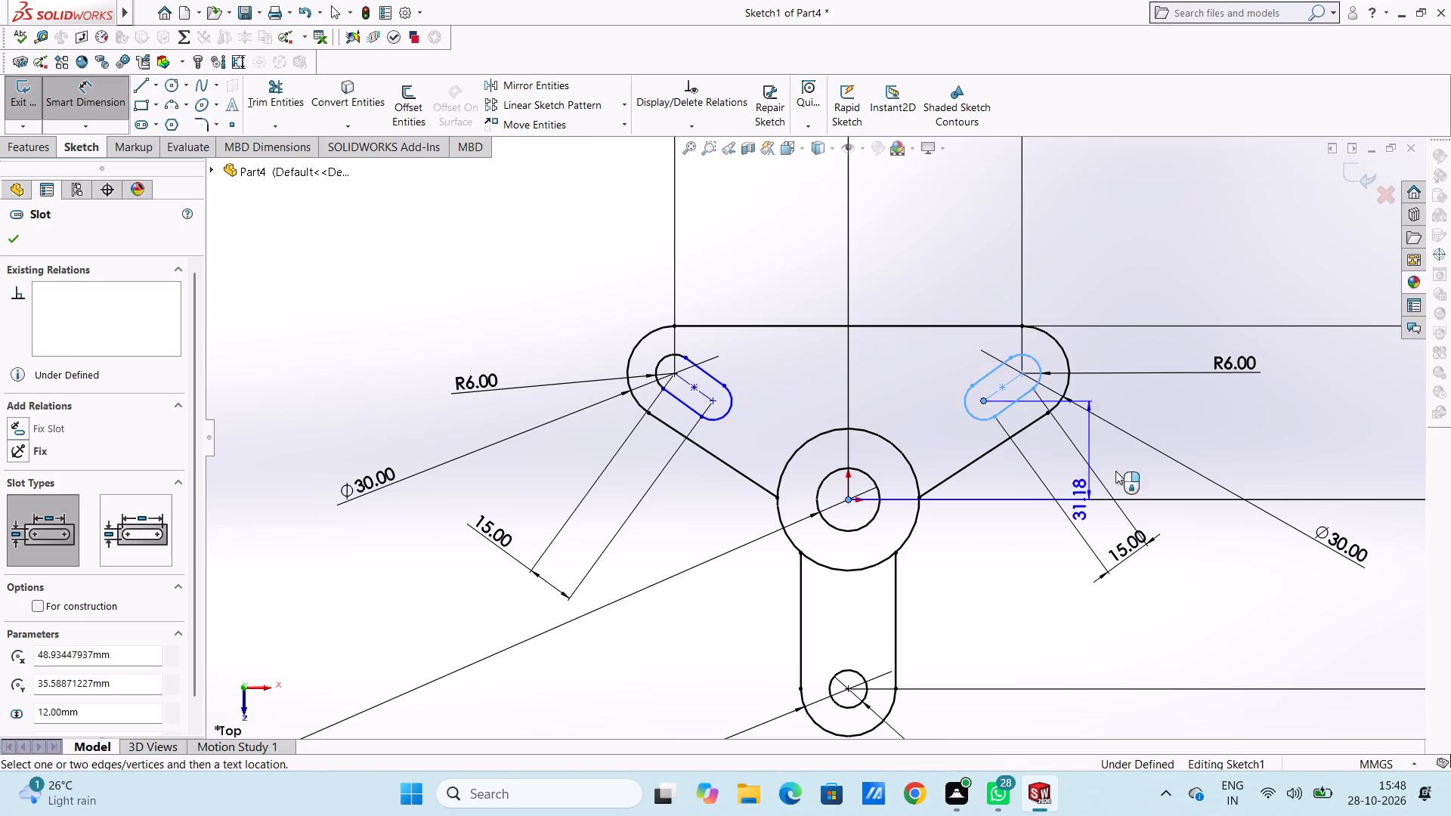
pyautogui.click(1292, 480)
pyautogui.click(1221, 451)
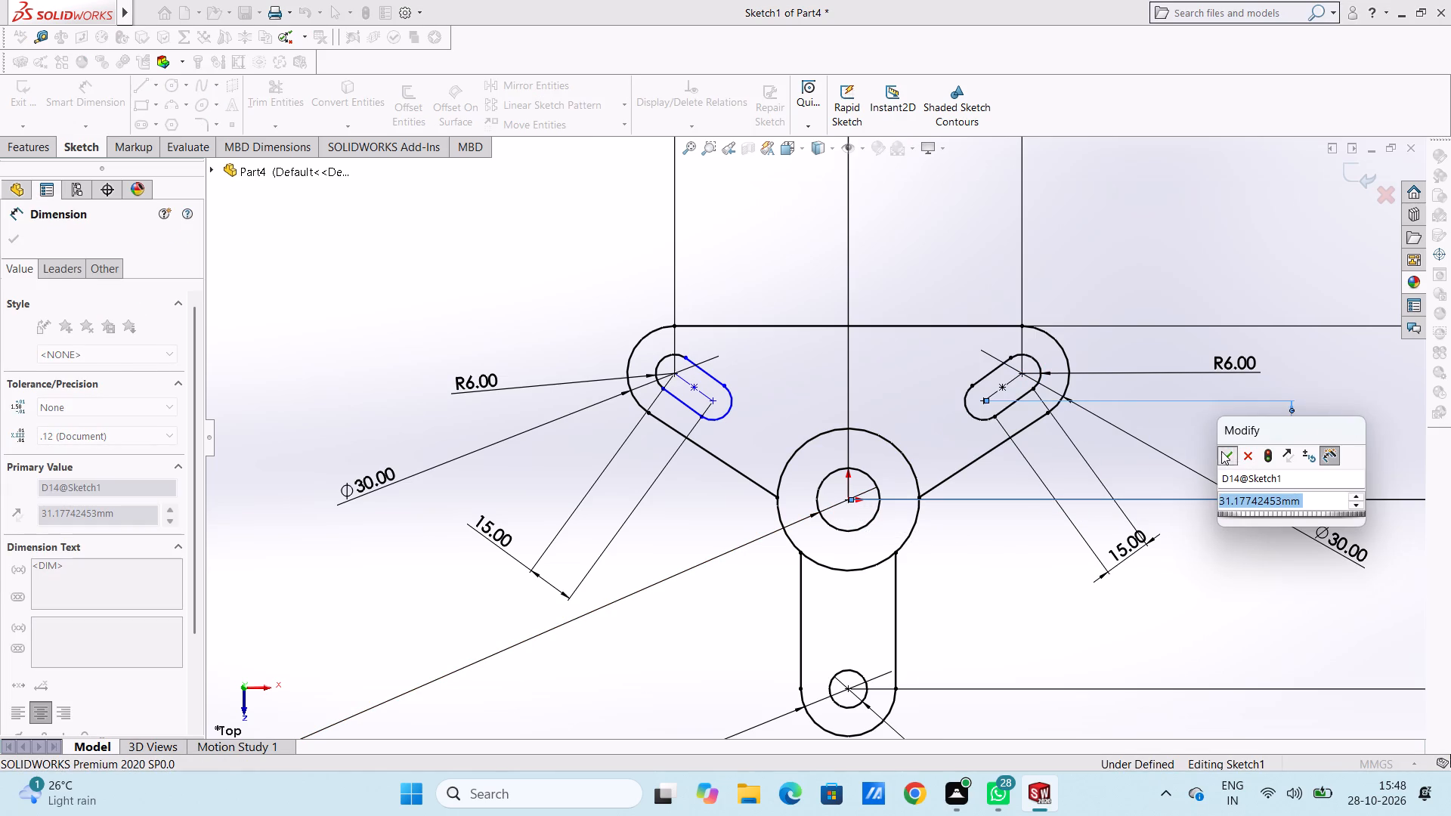
pyautogui.click(1209, 434)
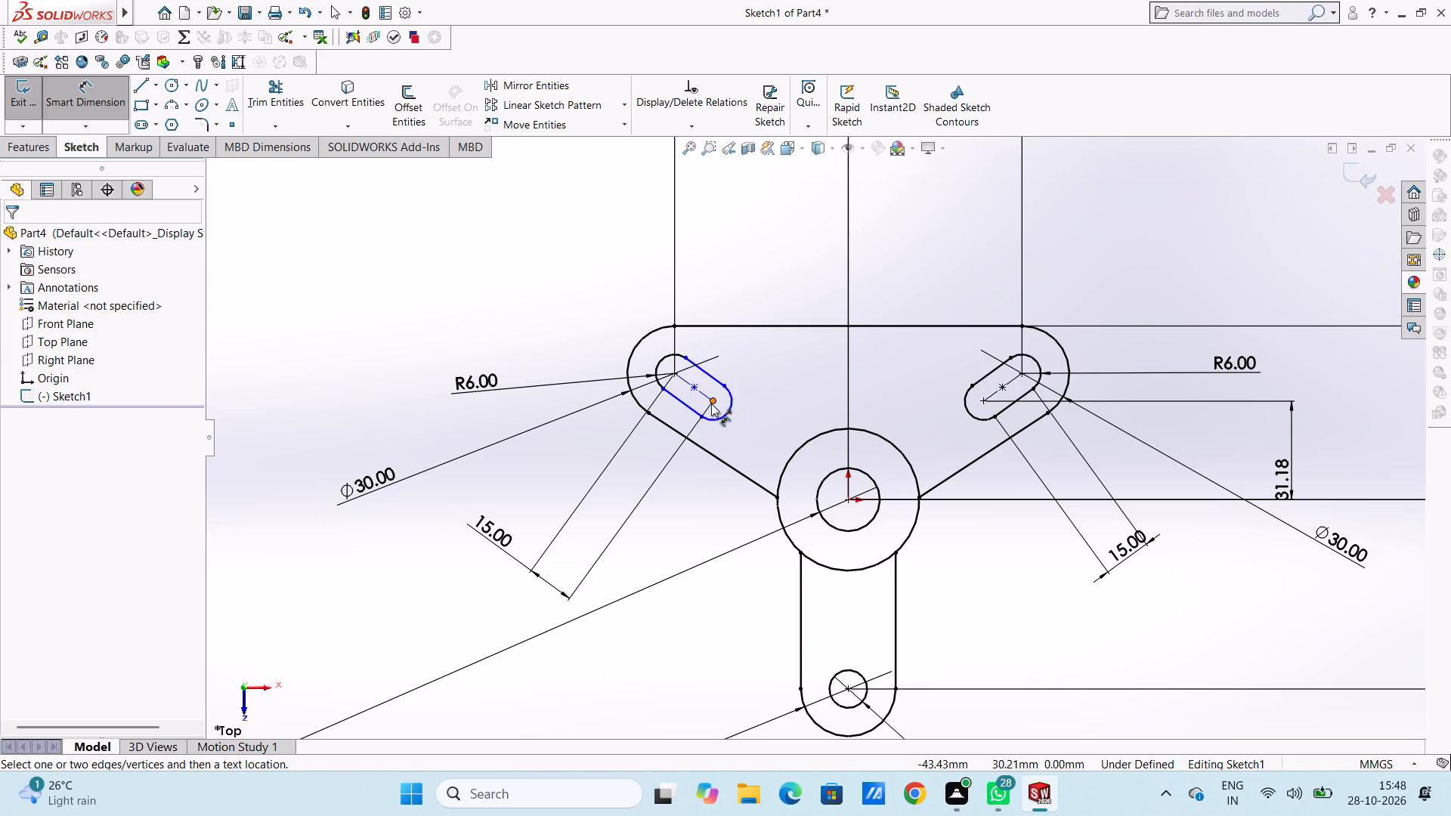
pyautogui.click(710, 403)
pyautogui.click(849, 498)
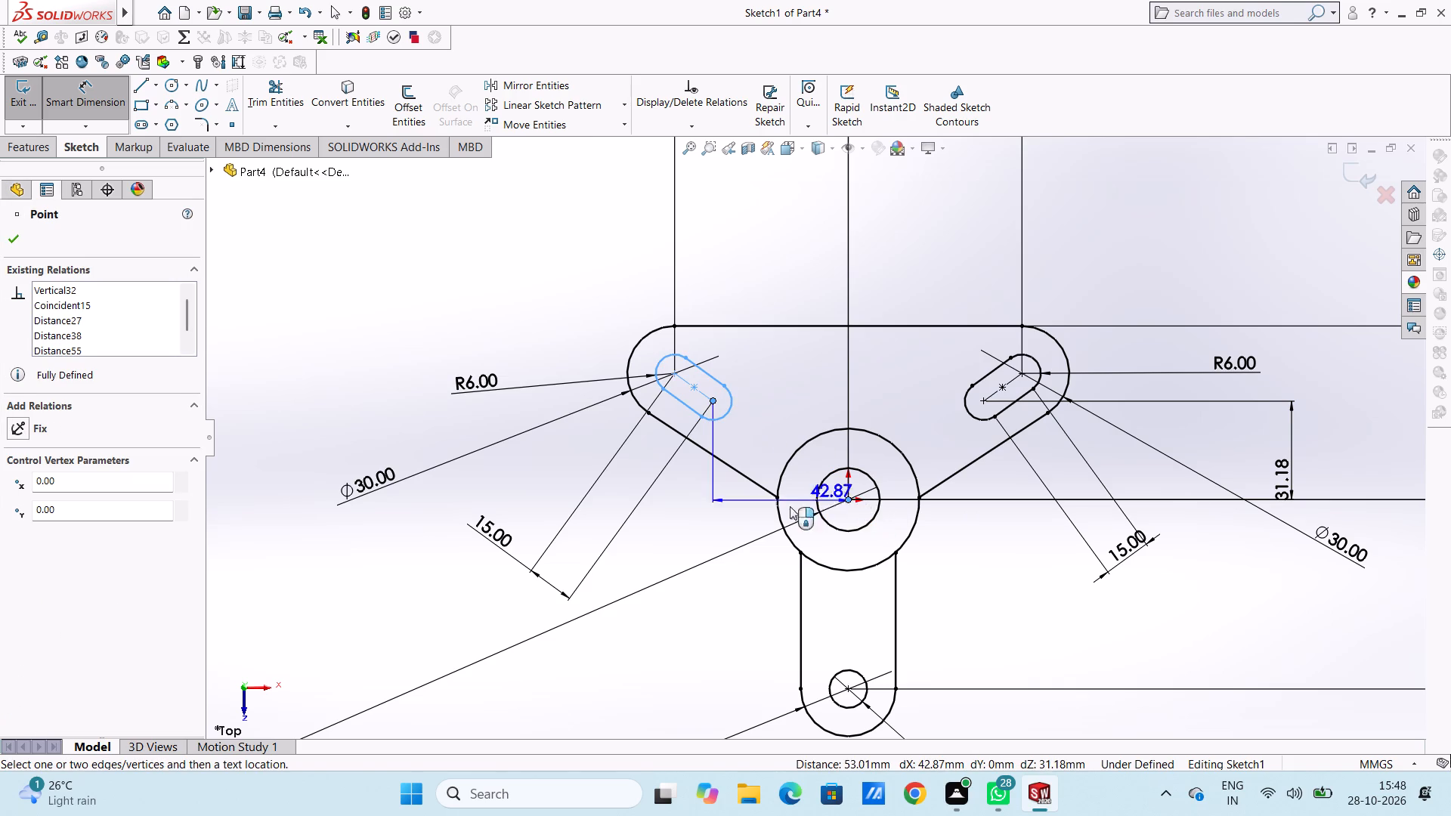
pyautogui.click(559, 476)
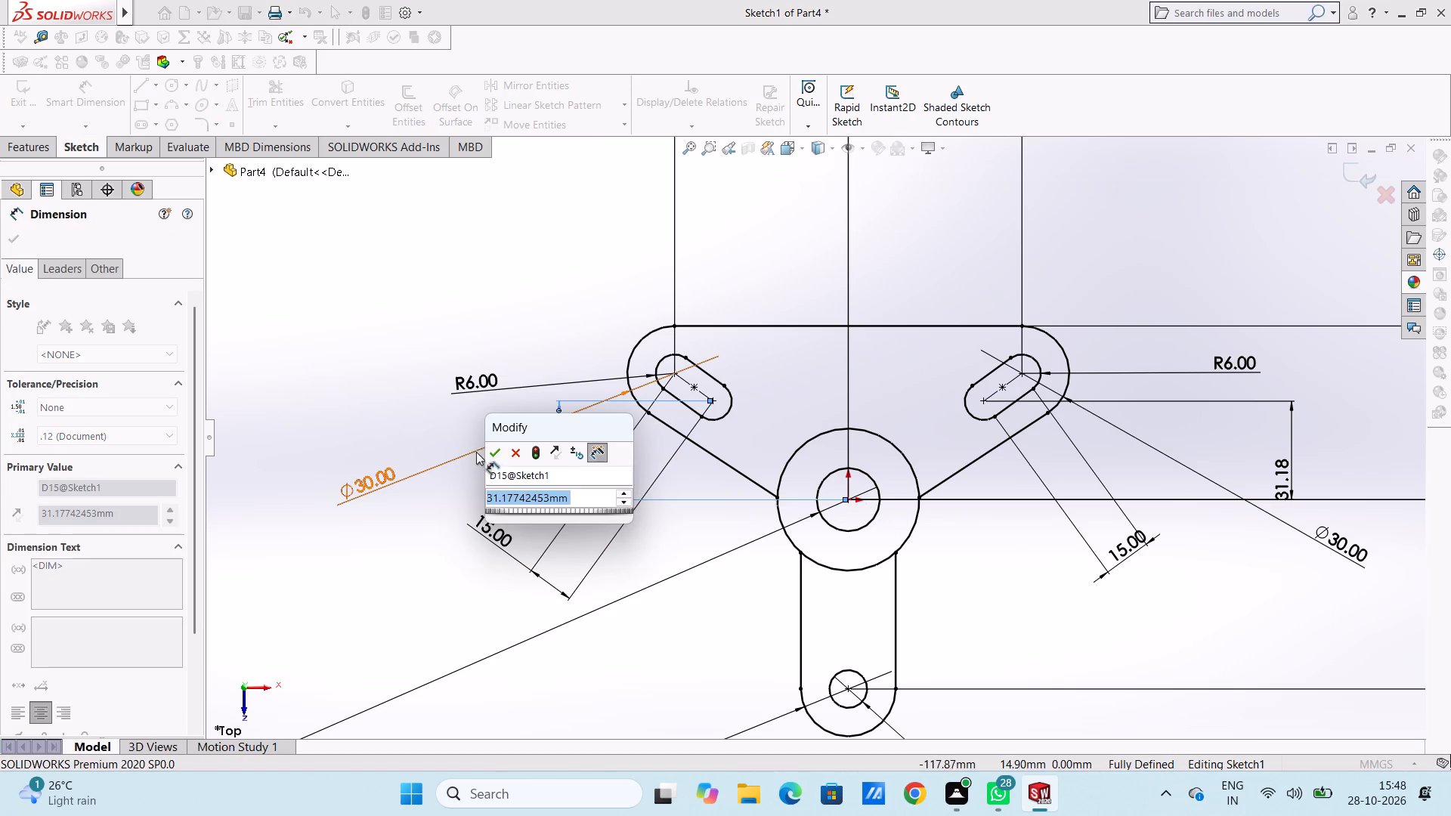
pyautogui.click(489, 451)
pyautogui.click(516, 321)
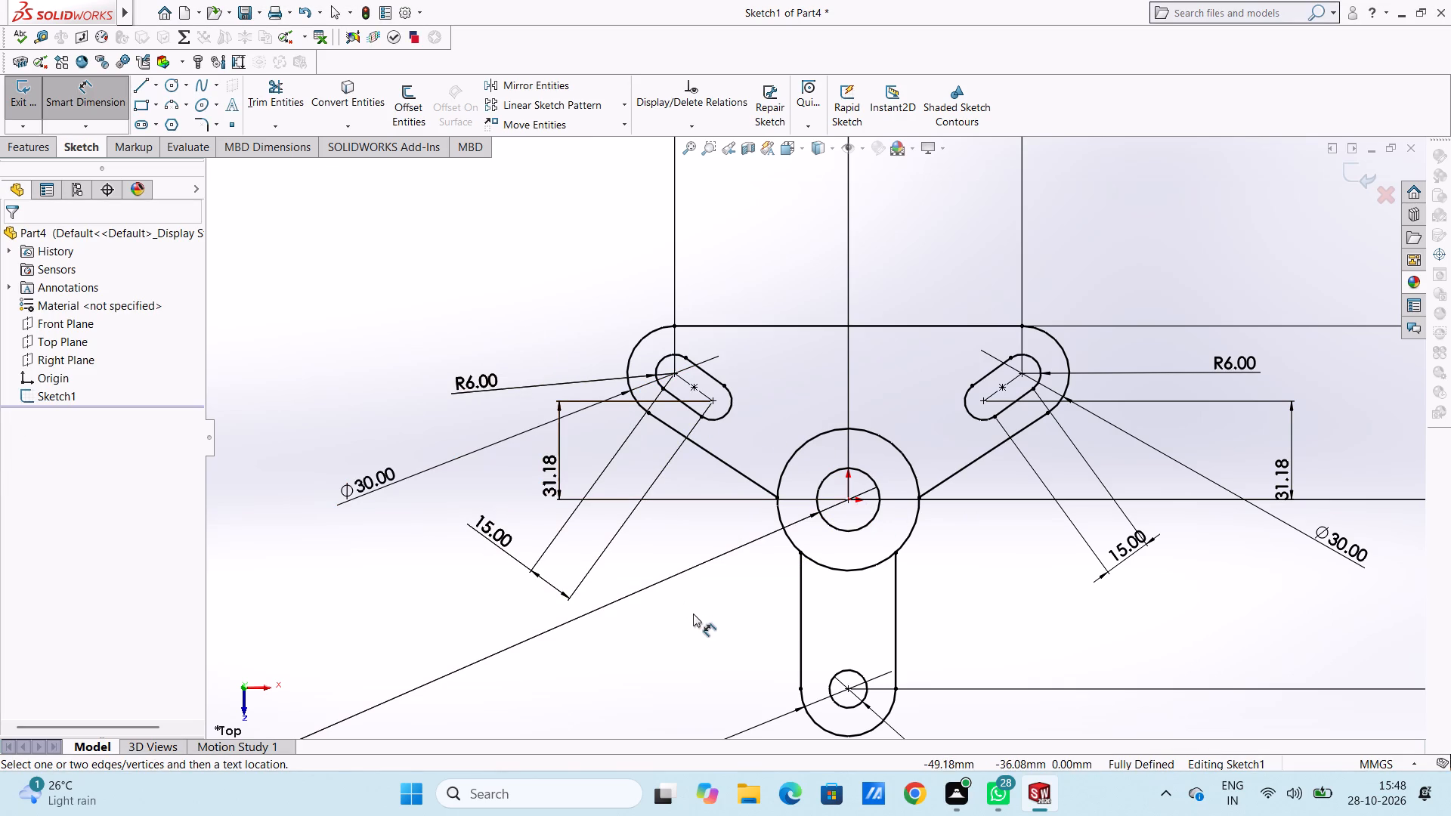
# Extrude the slotted upper plate, central ring and lower arm regions 15 mm, leaving the holes and slots open.
pyautogui.moveTo(701, 635); pyautogui.dragTo(627, 531, button='middle')
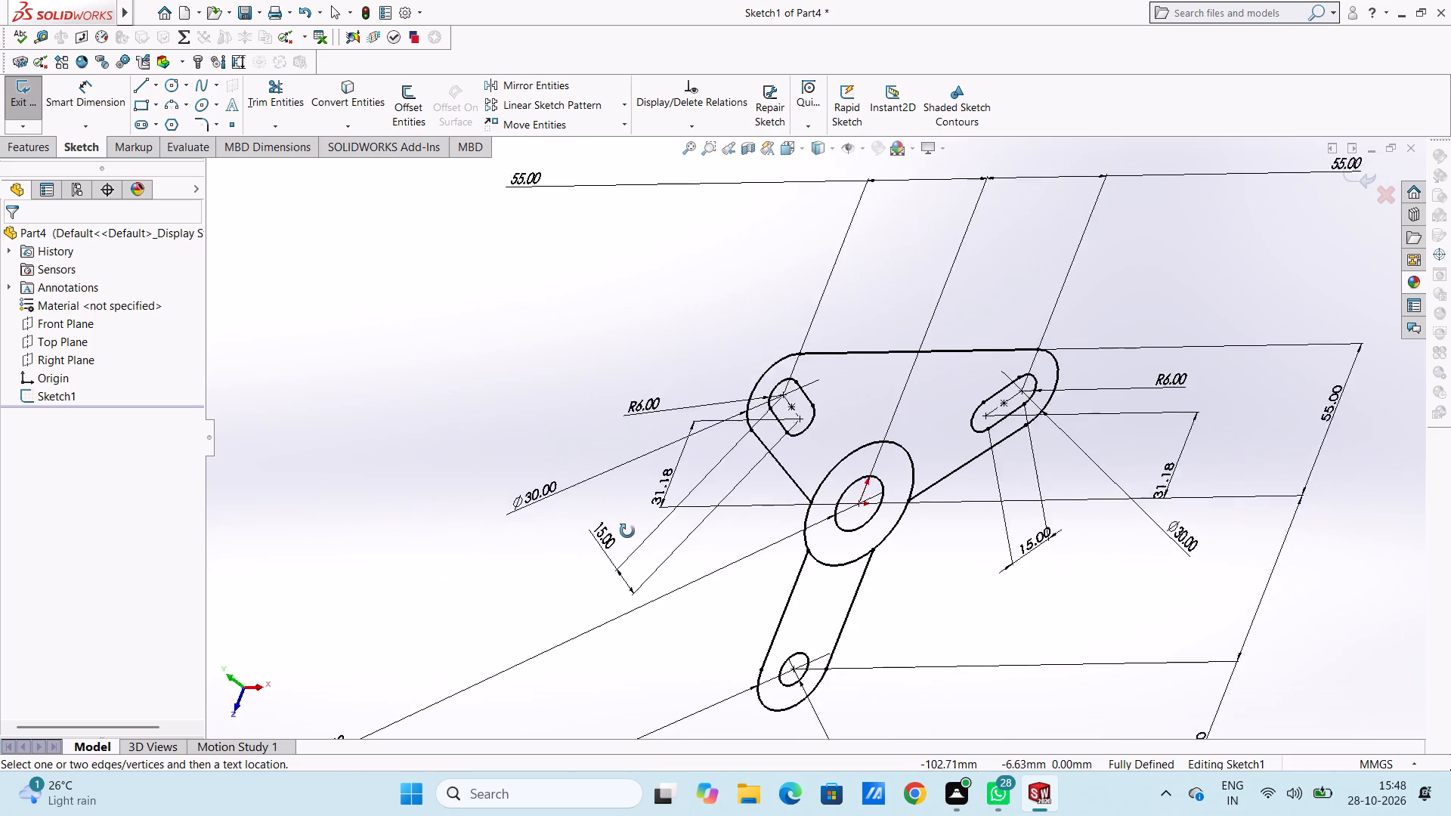
pyautogui.moveTo(627, 531); pyautogui.dragTo(659, 591, button='middle')
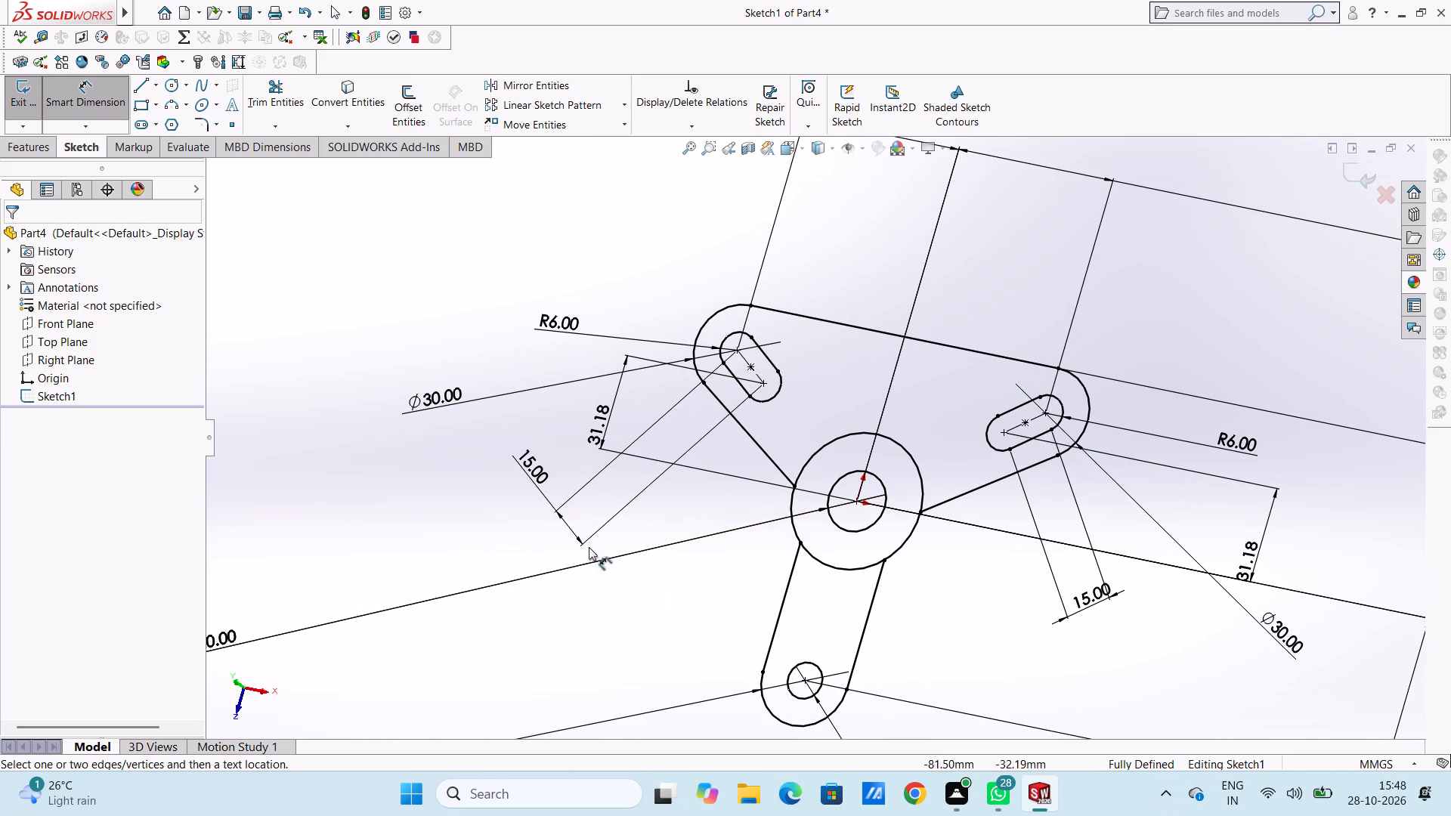
pyautogui.click(100, 102)
pyautogui.click(44, 158)
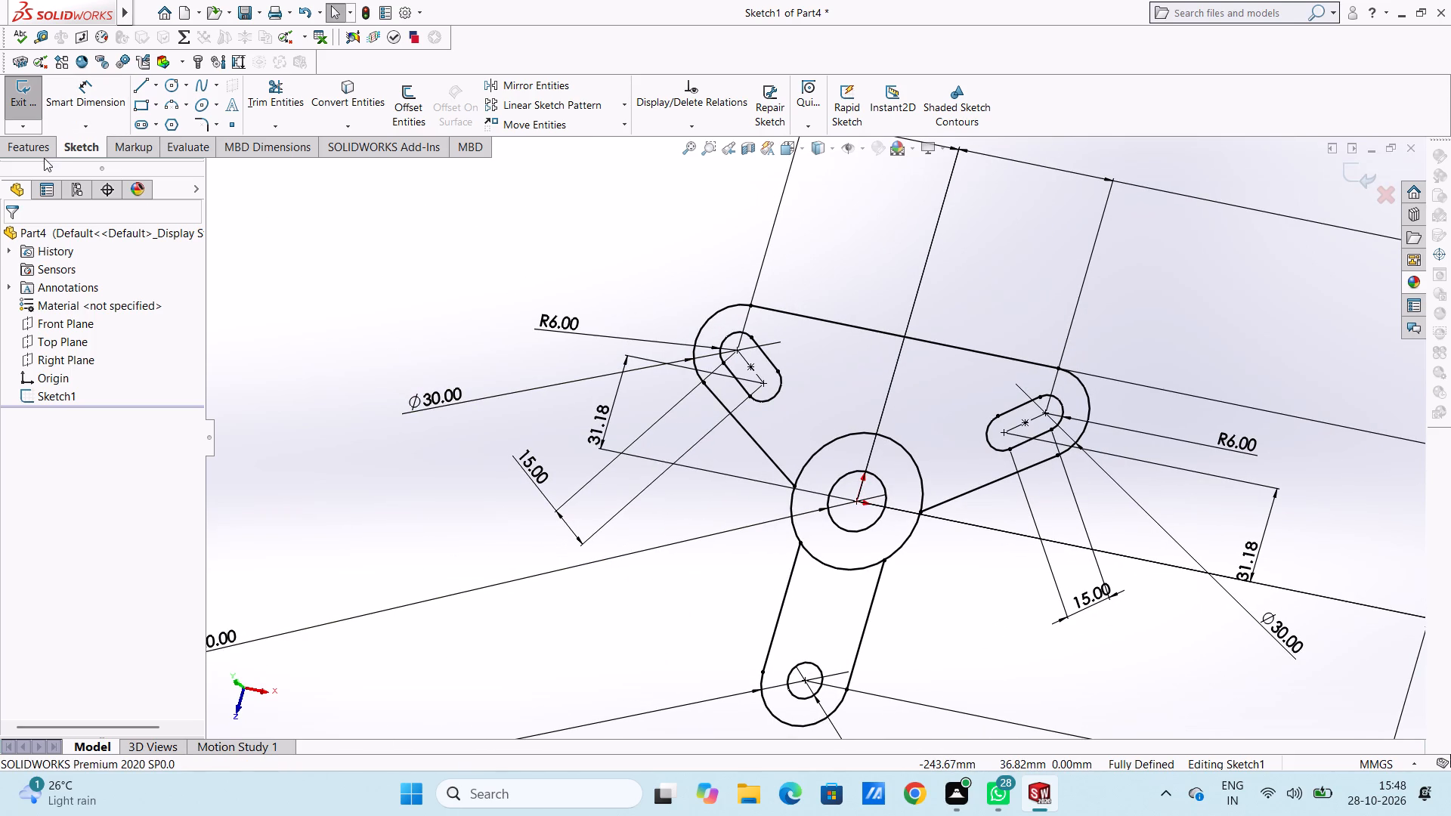
pyautogui.click(36, 146)
pyautogui.moveTo(37, 109); pyautogui.dragTo(50, 121)
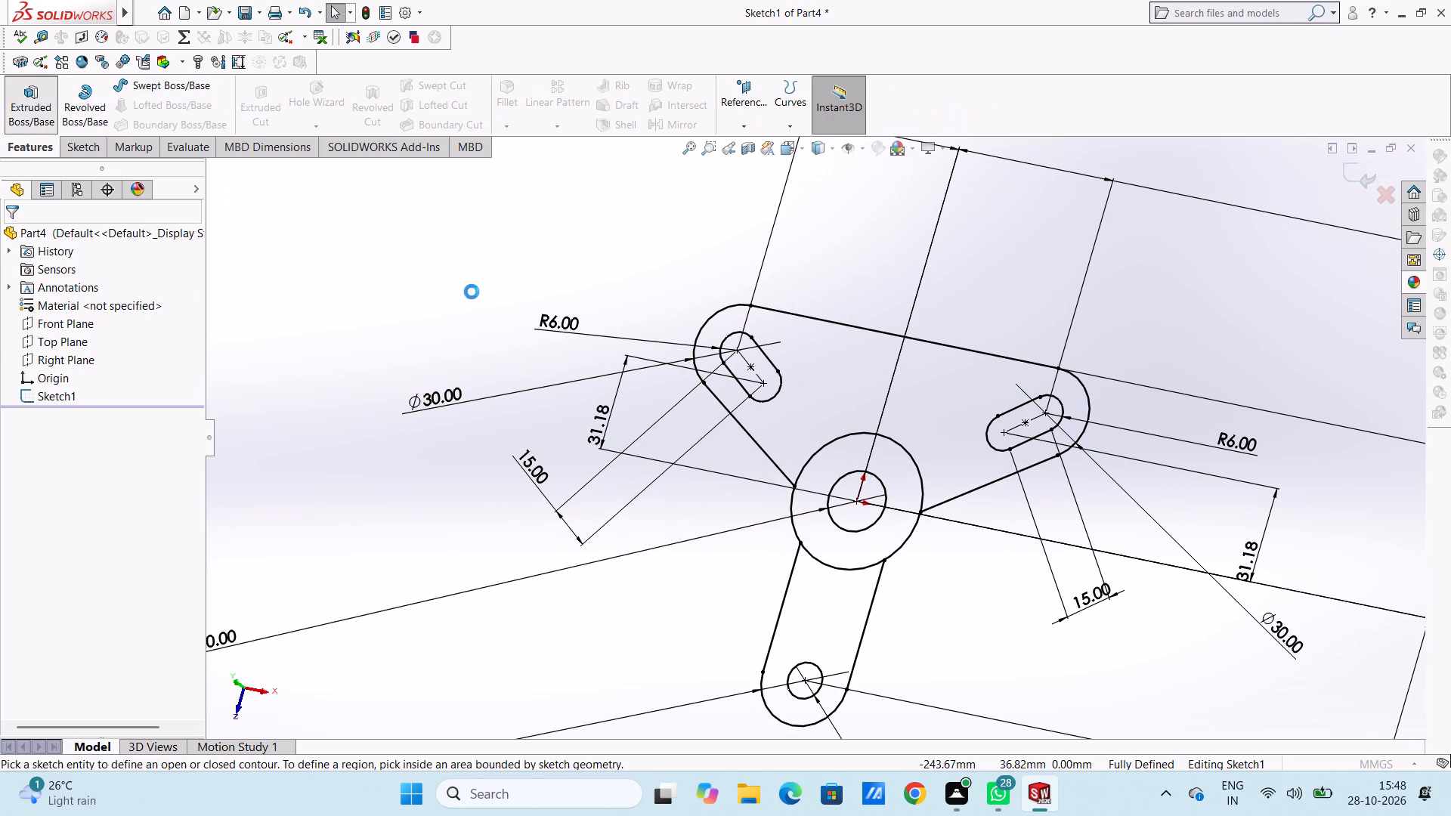
pyautogui.click(802, 373)
pyautogui.click(821, 525)
pyautogui.click(813, 610)
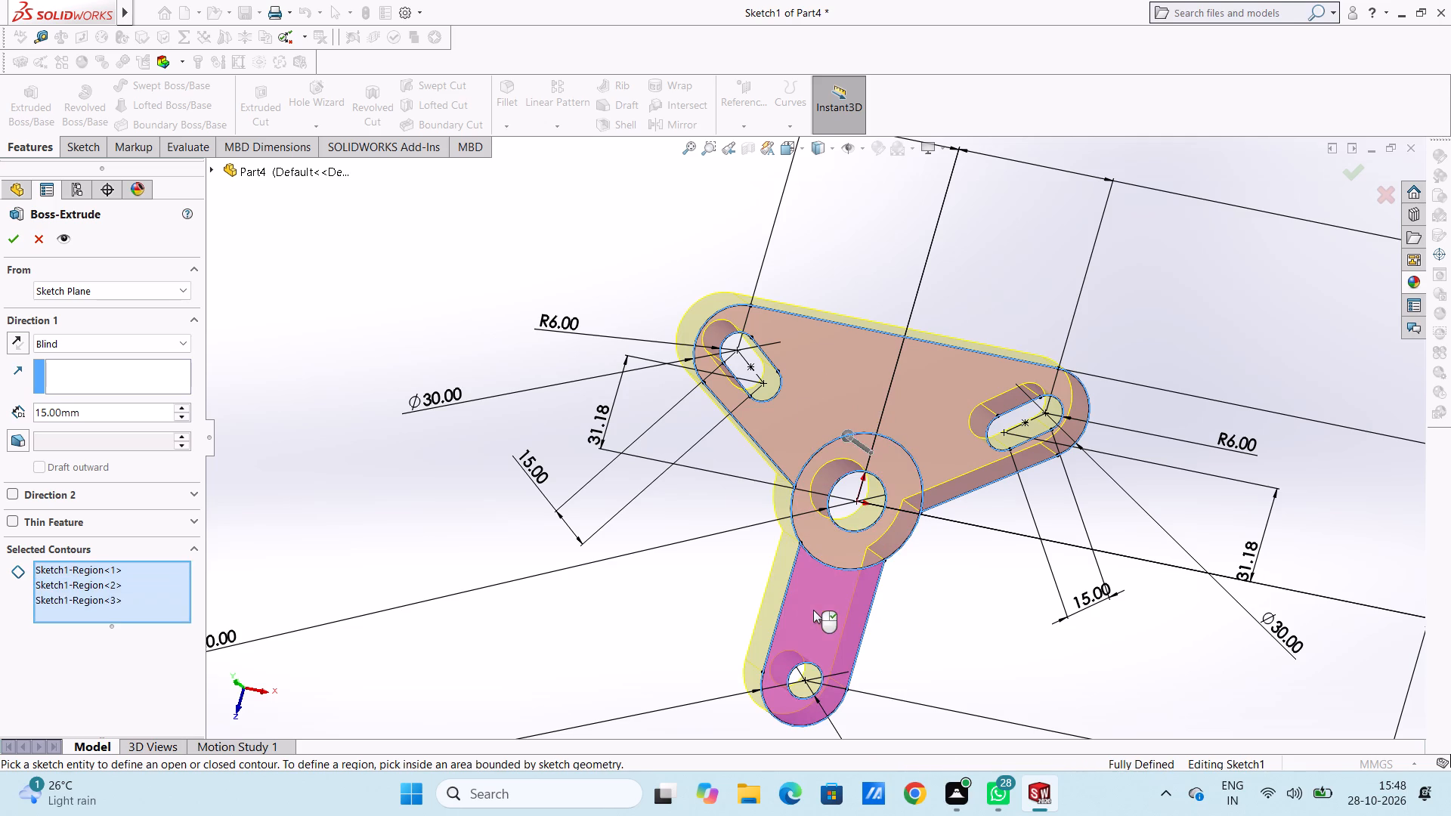
pyautogui.click(12, 239)
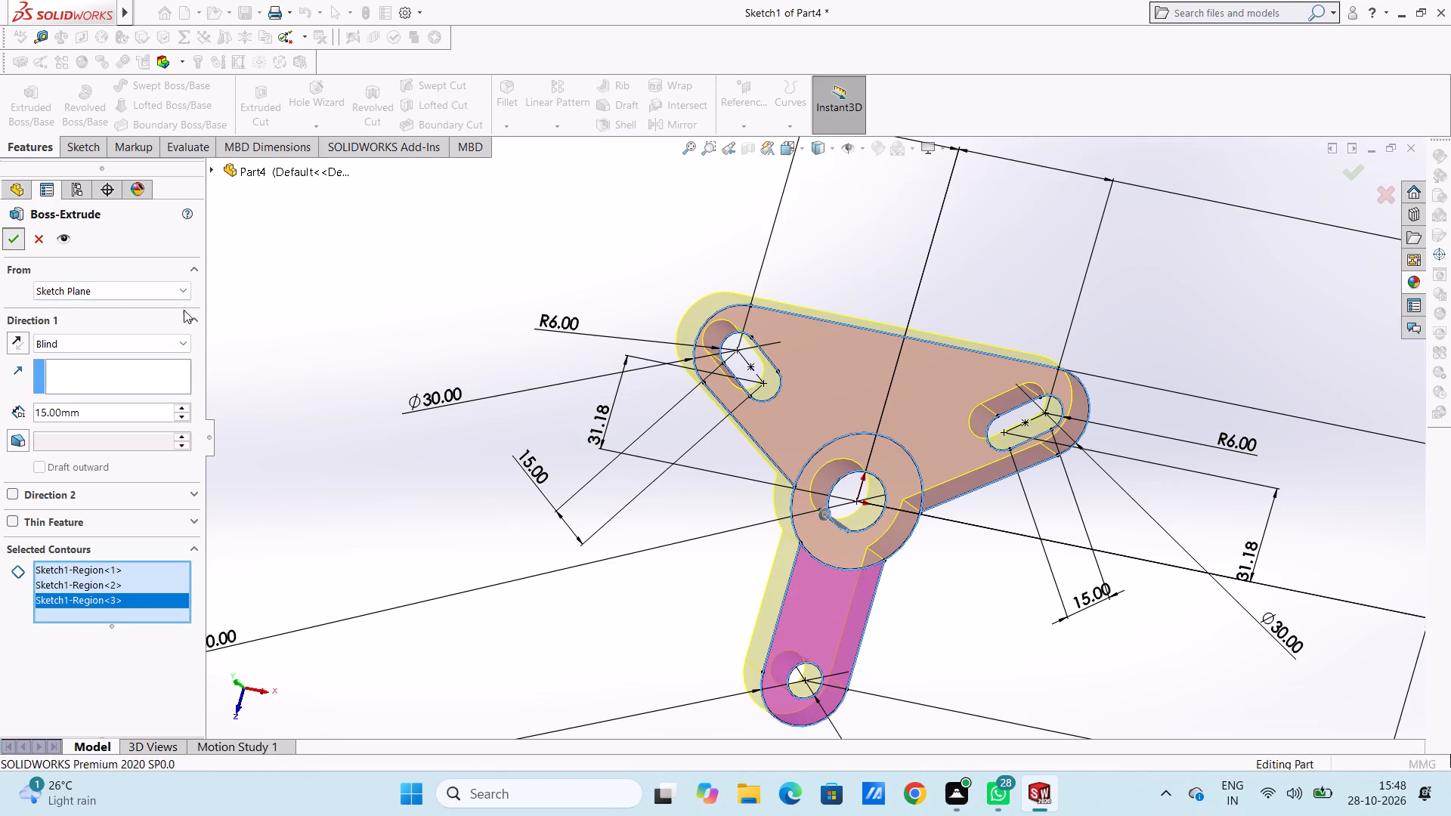
pyautogui.click(333, 338)
# On the part's top face, sketch a straight slot around the upper-left slot, using its two end centres and a width of 18 mm.
pyautogui.moveTo(361, 379); pyautogui.dragTo(428, 368, button='middle')
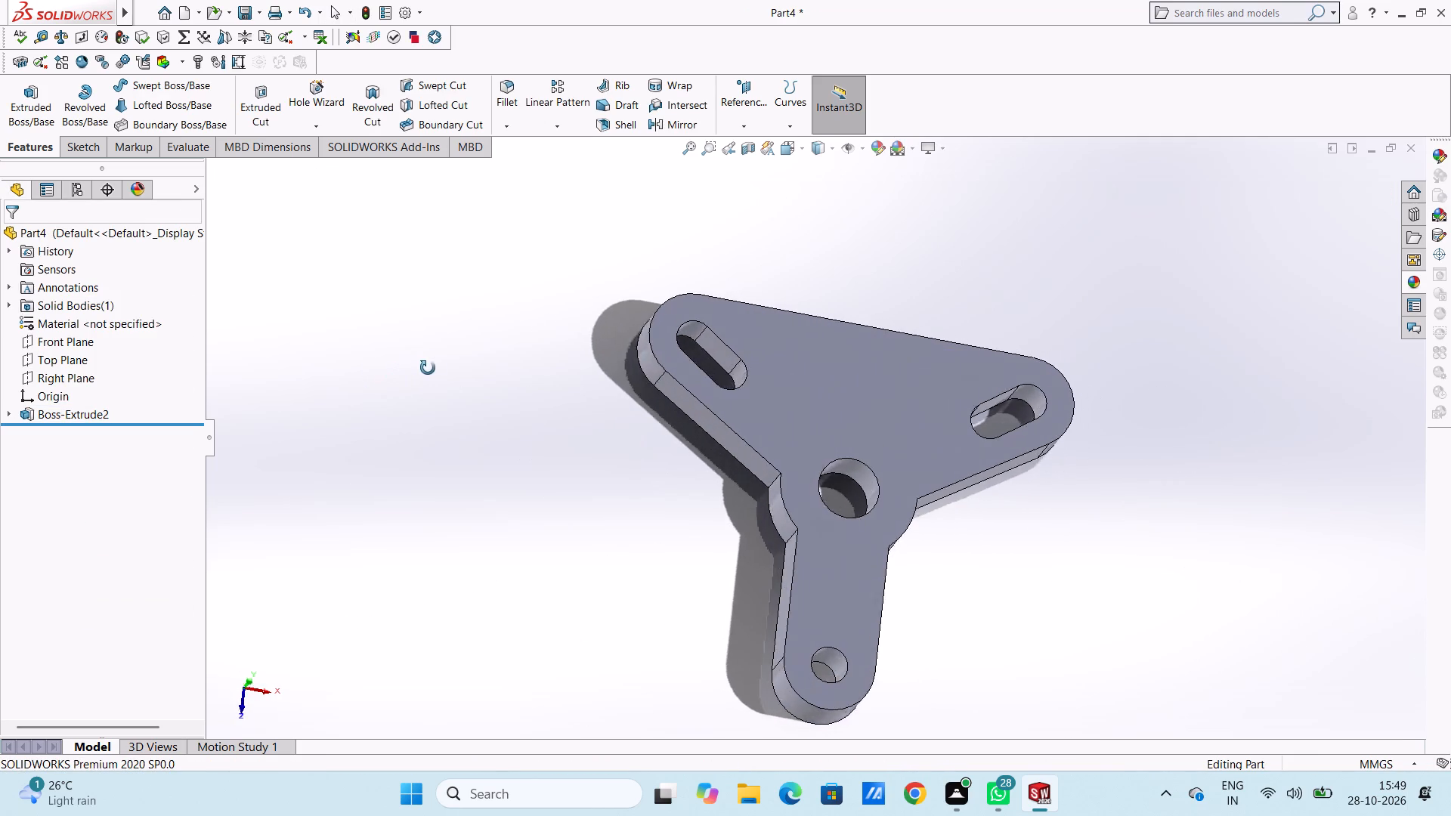
pyautogui.moveTo(428, 368); pyautogui.dragTo(377, 301, button='middle')
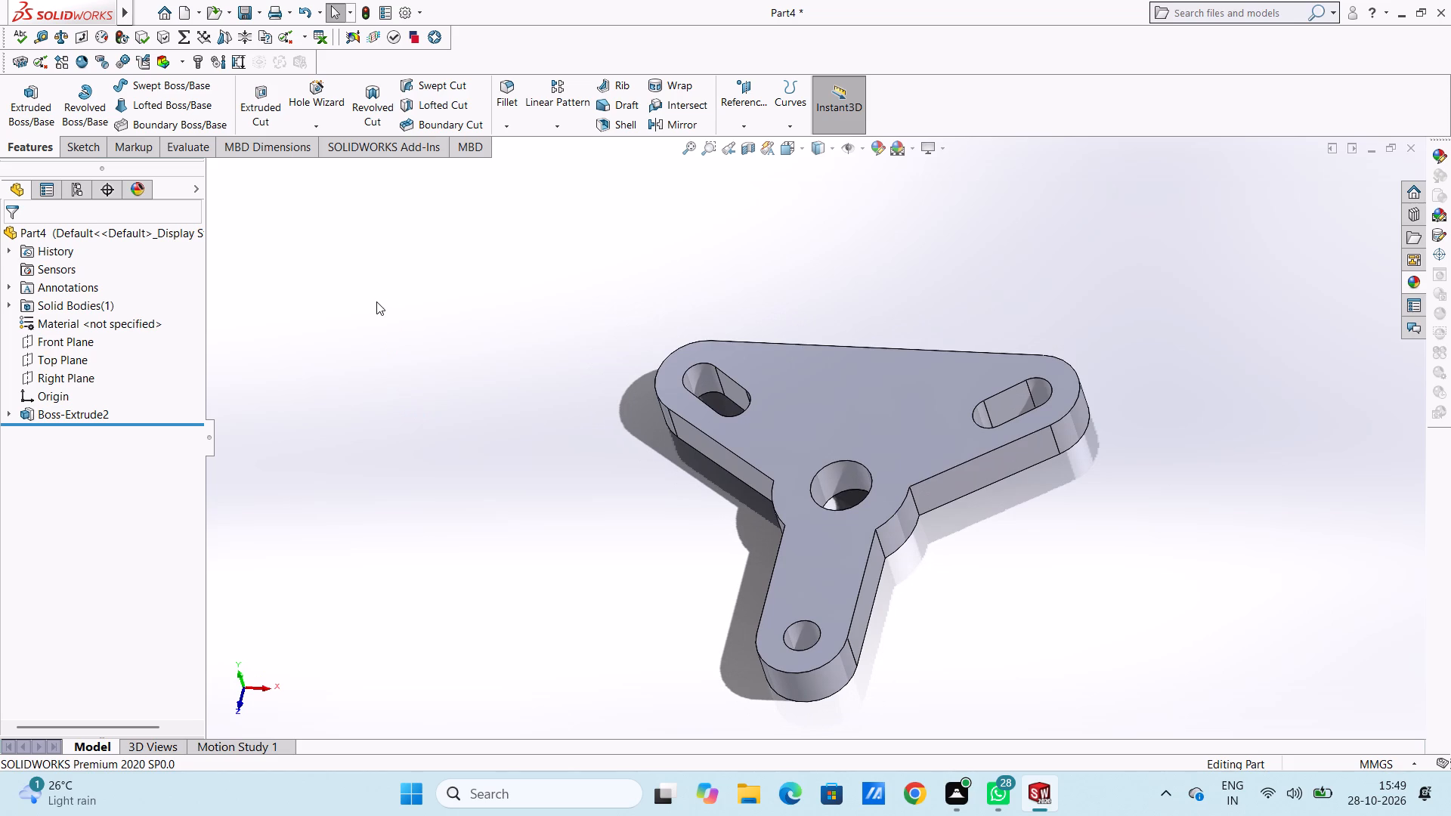
pyautogui.hotkey('ctrl', '5')
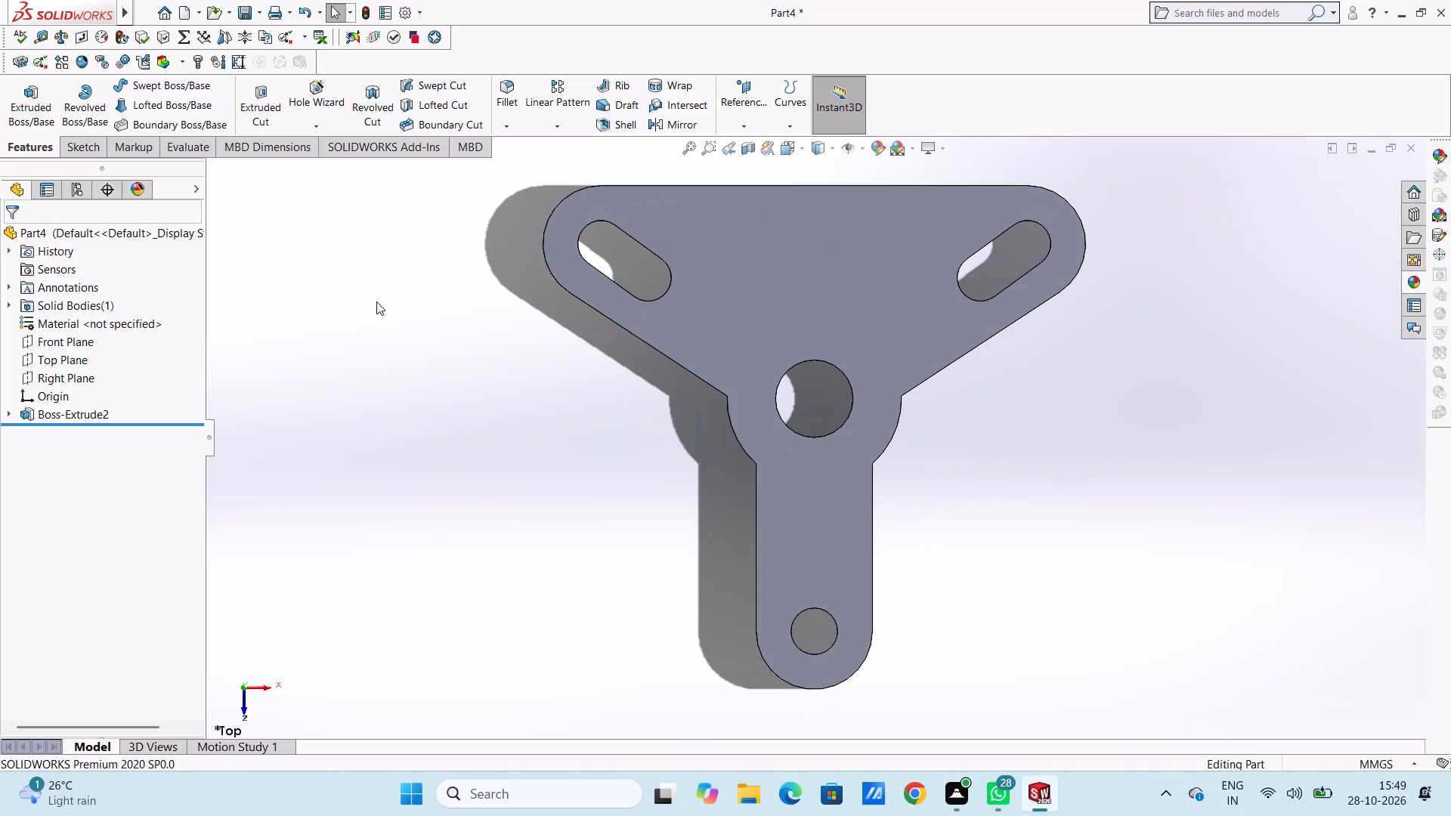
pyautogui.scroll(5, 376, 301)
pyautogui.scroll(-4, 729, 379)
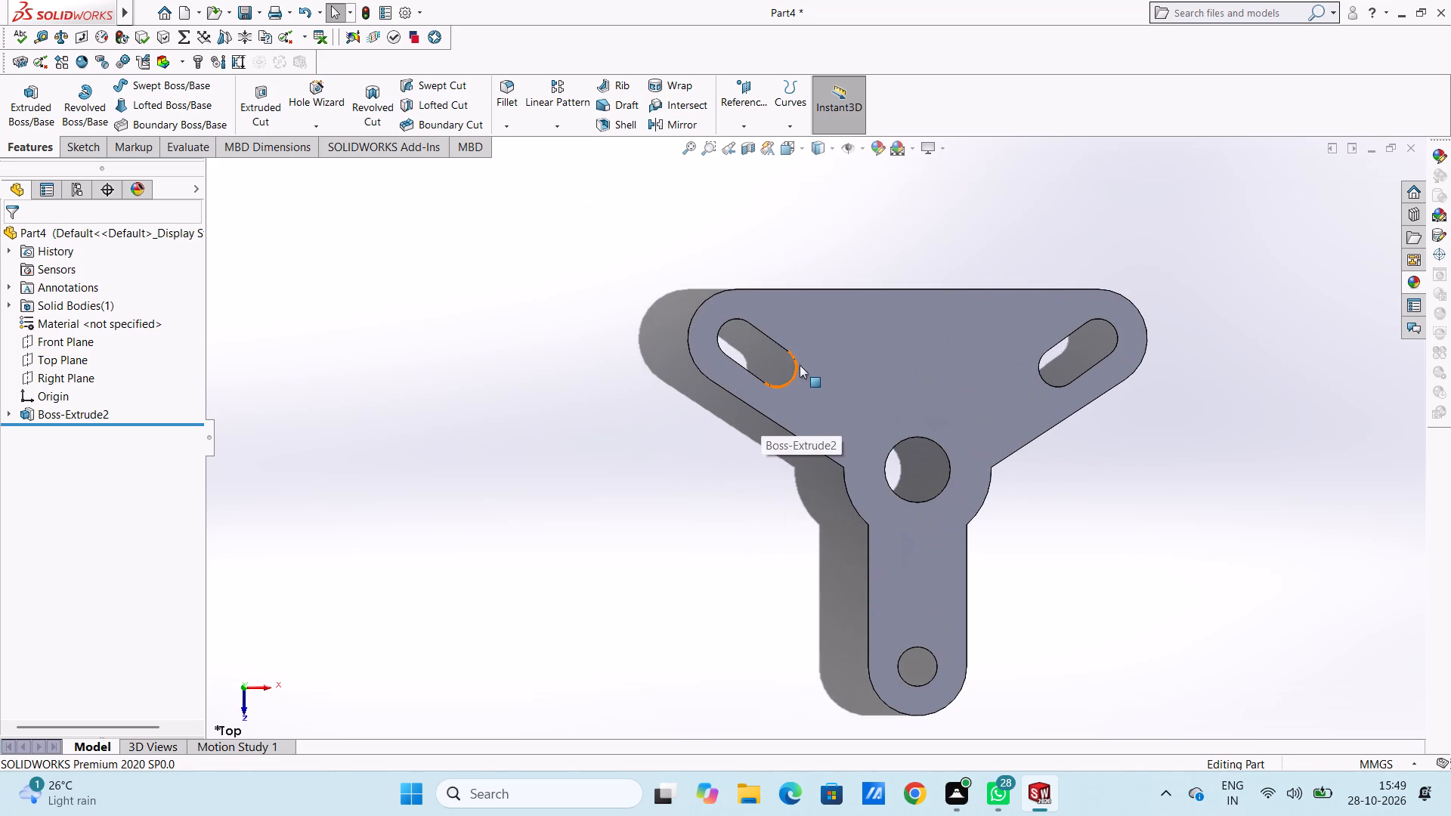
pyautogui.click(865, 333)
pyautogui.click(927, 292)
pyautogui.click(862, 243)
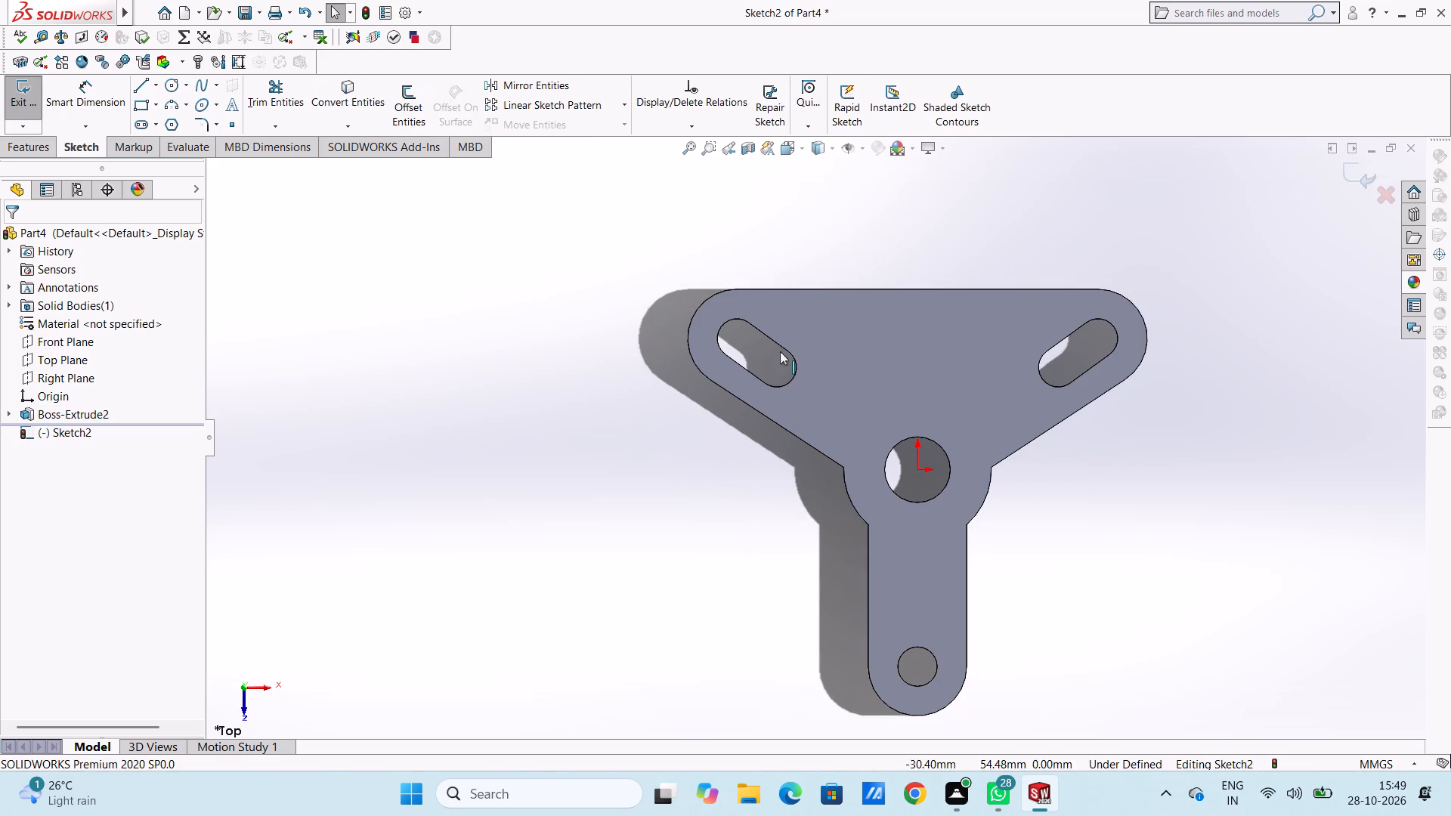
pyautogui.click(137, 125)
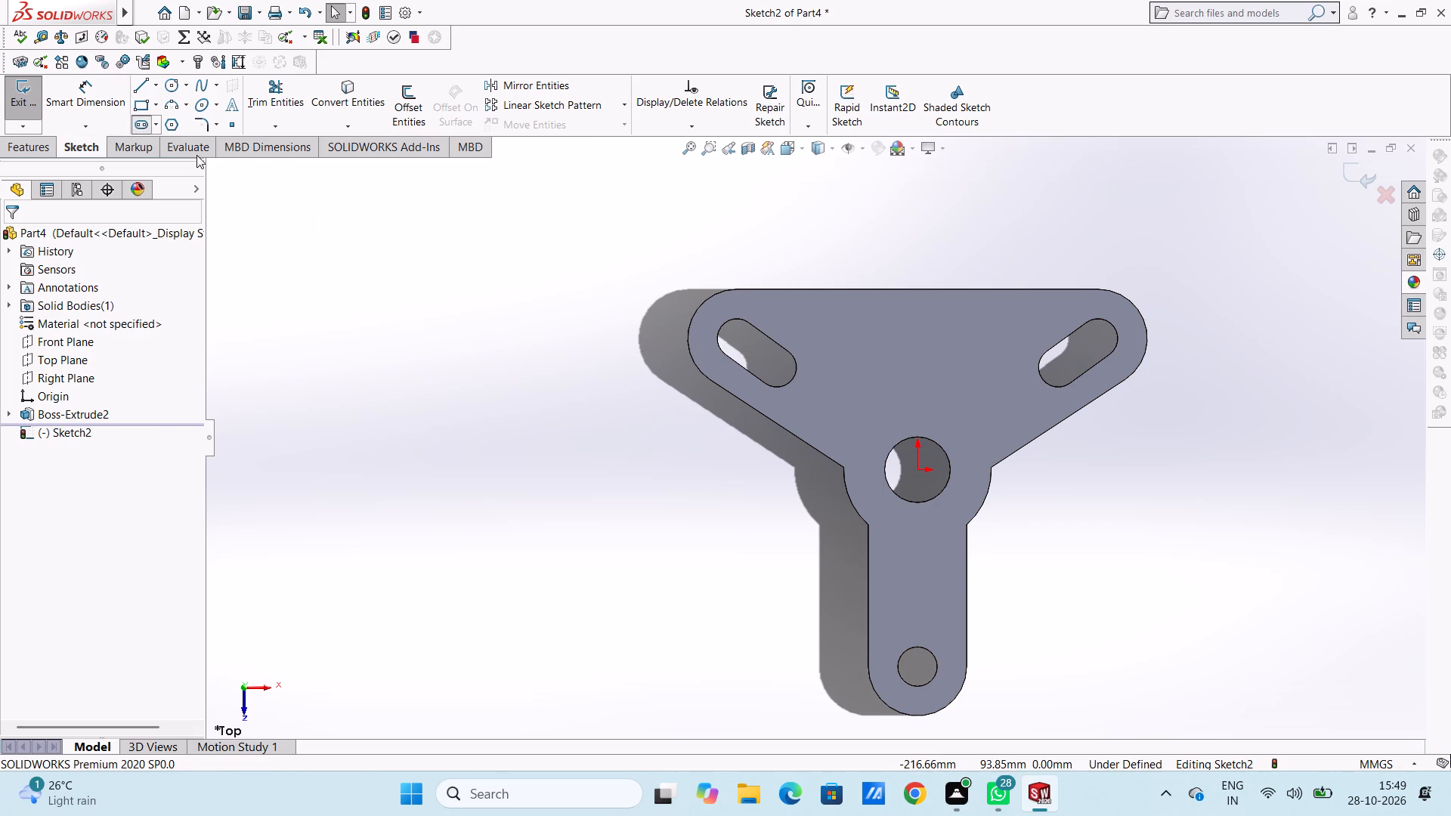
pyautogui.click(738, 338)
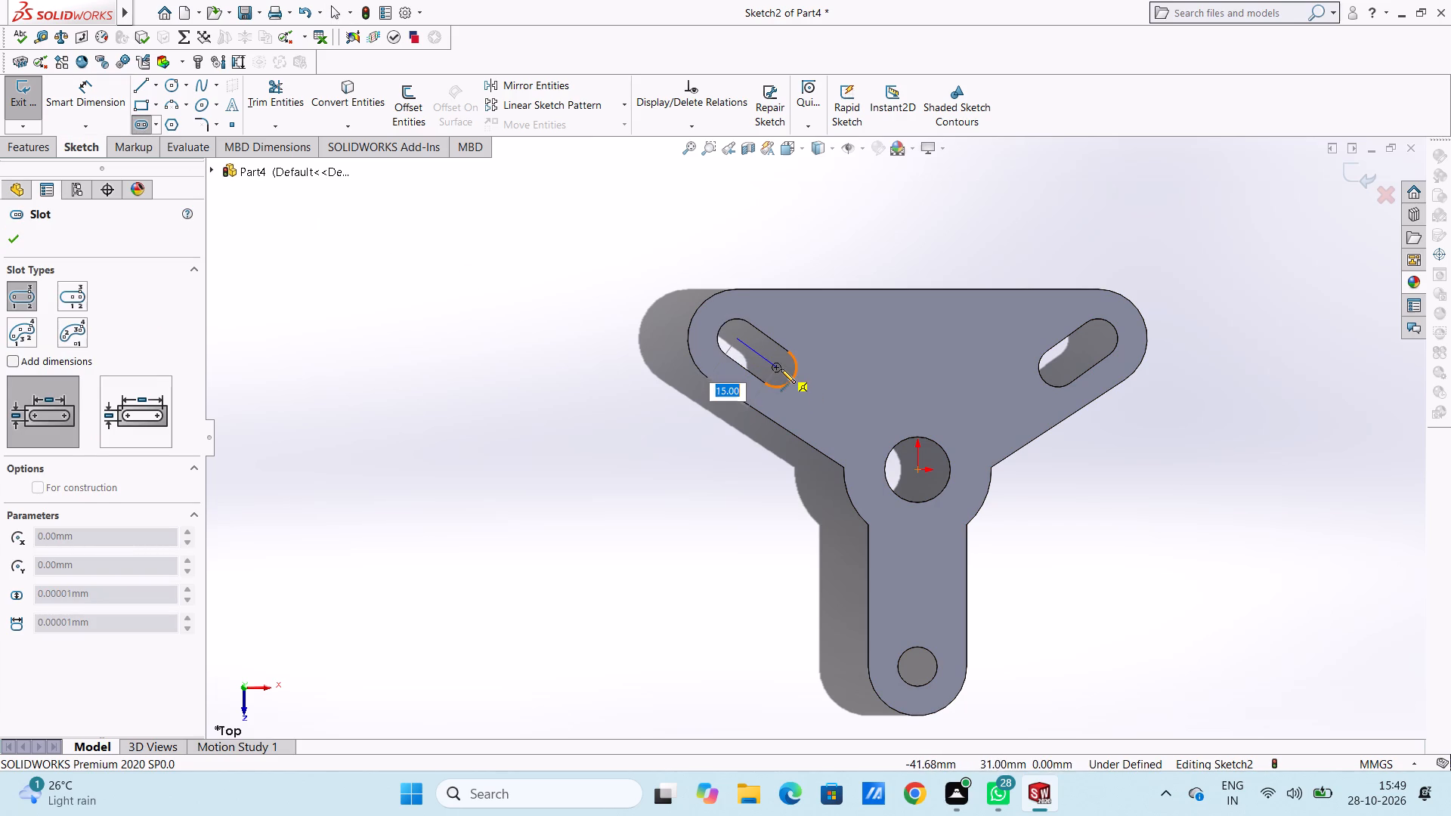
pyautogui.click(781, 369)
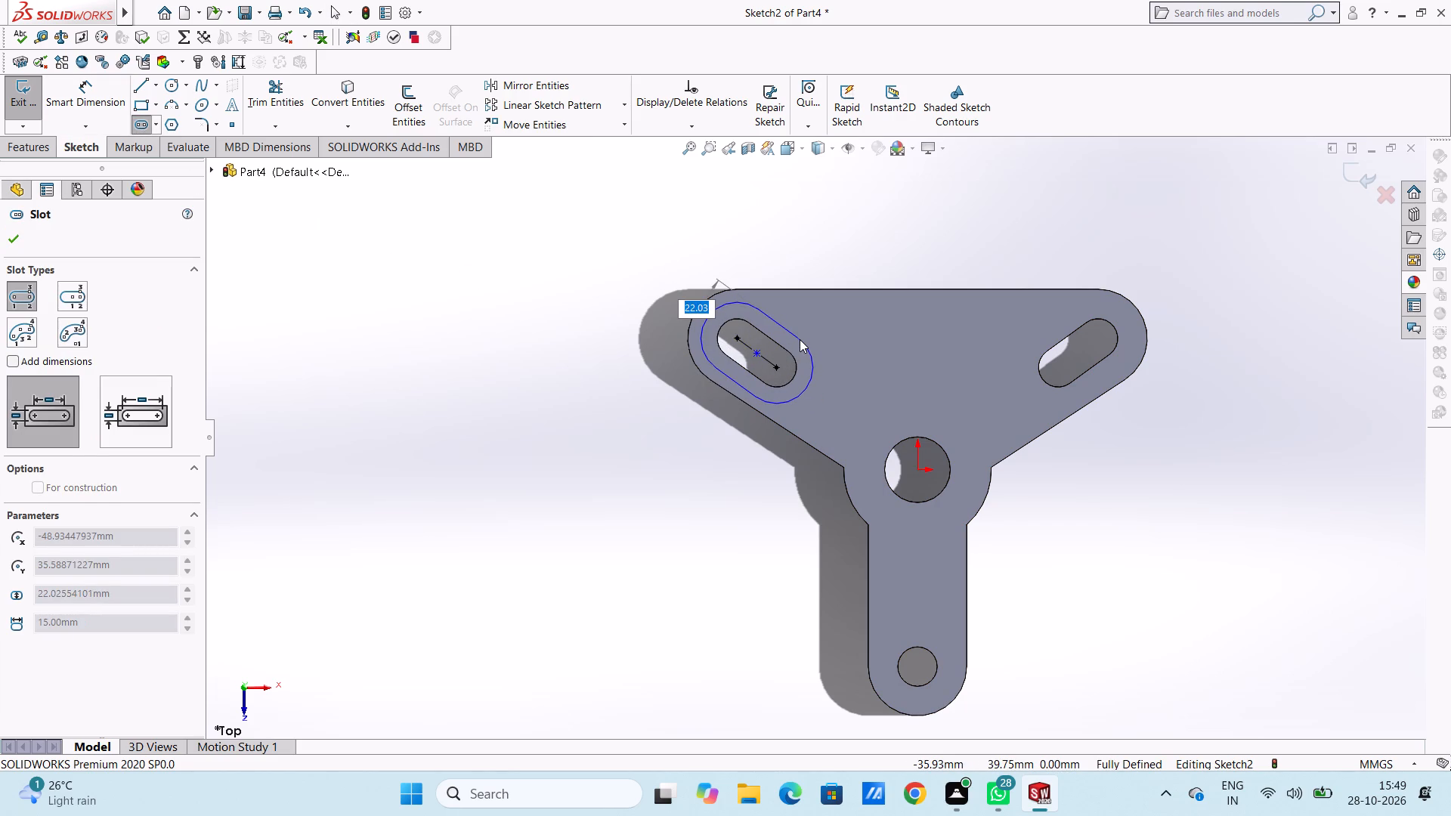
pyautogui.write('18')
pyautogui.press('Return')
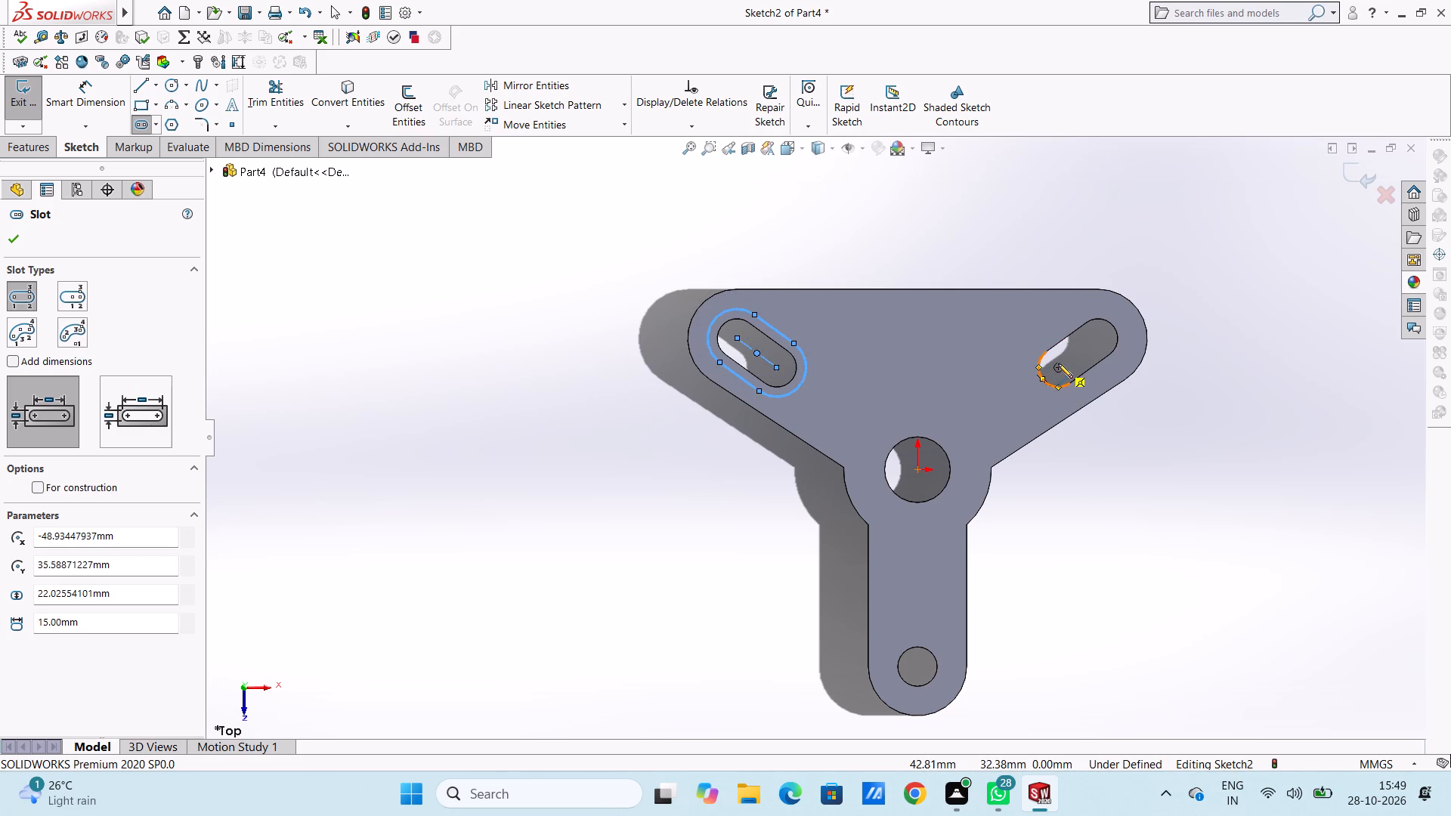
# Sketch a straight slot around the upper-right slot, using its two end centres and a width of 18 mm.
pyautogui.click(1058, 367)
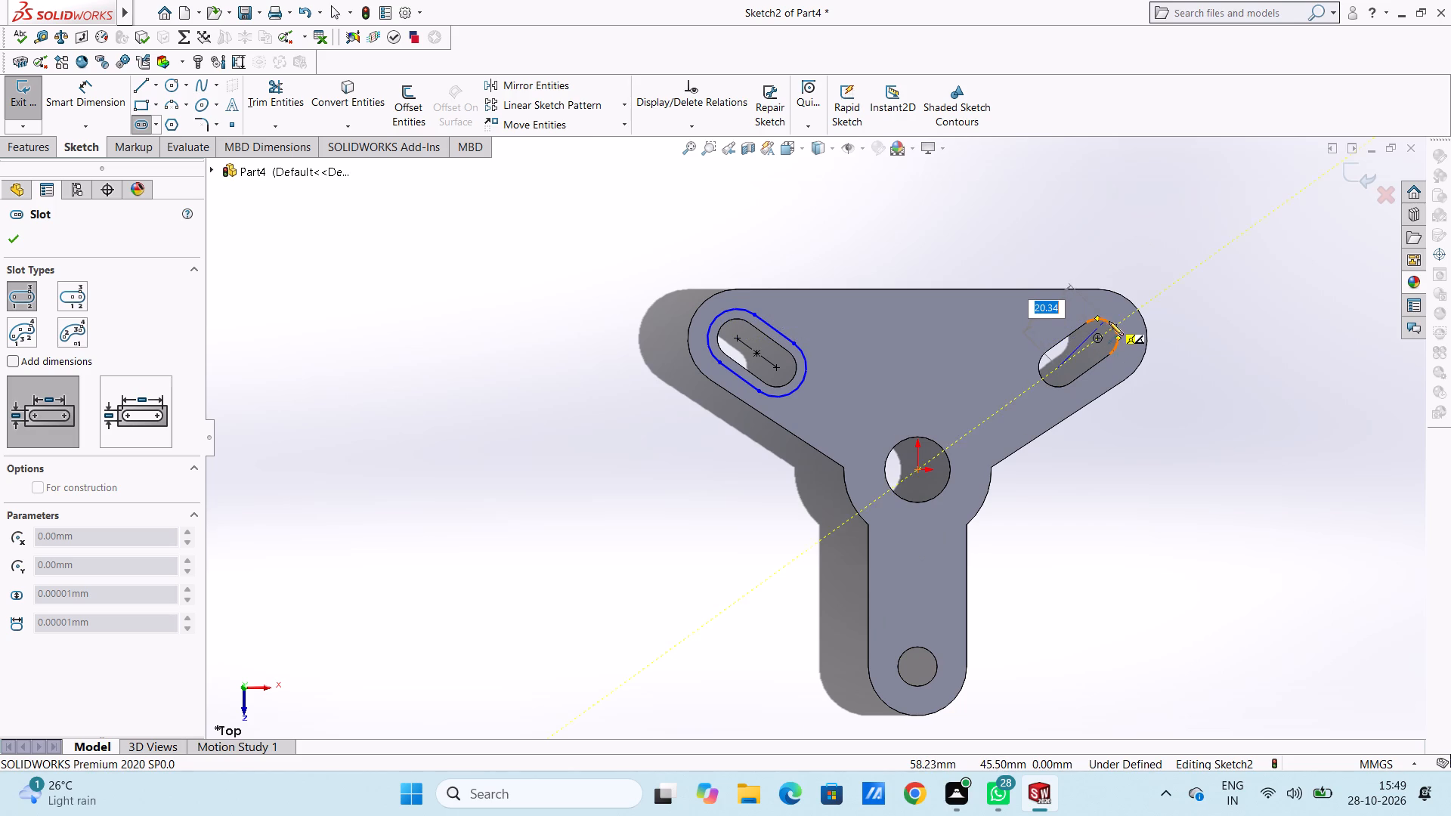
pyautogui.click(1100, 337)
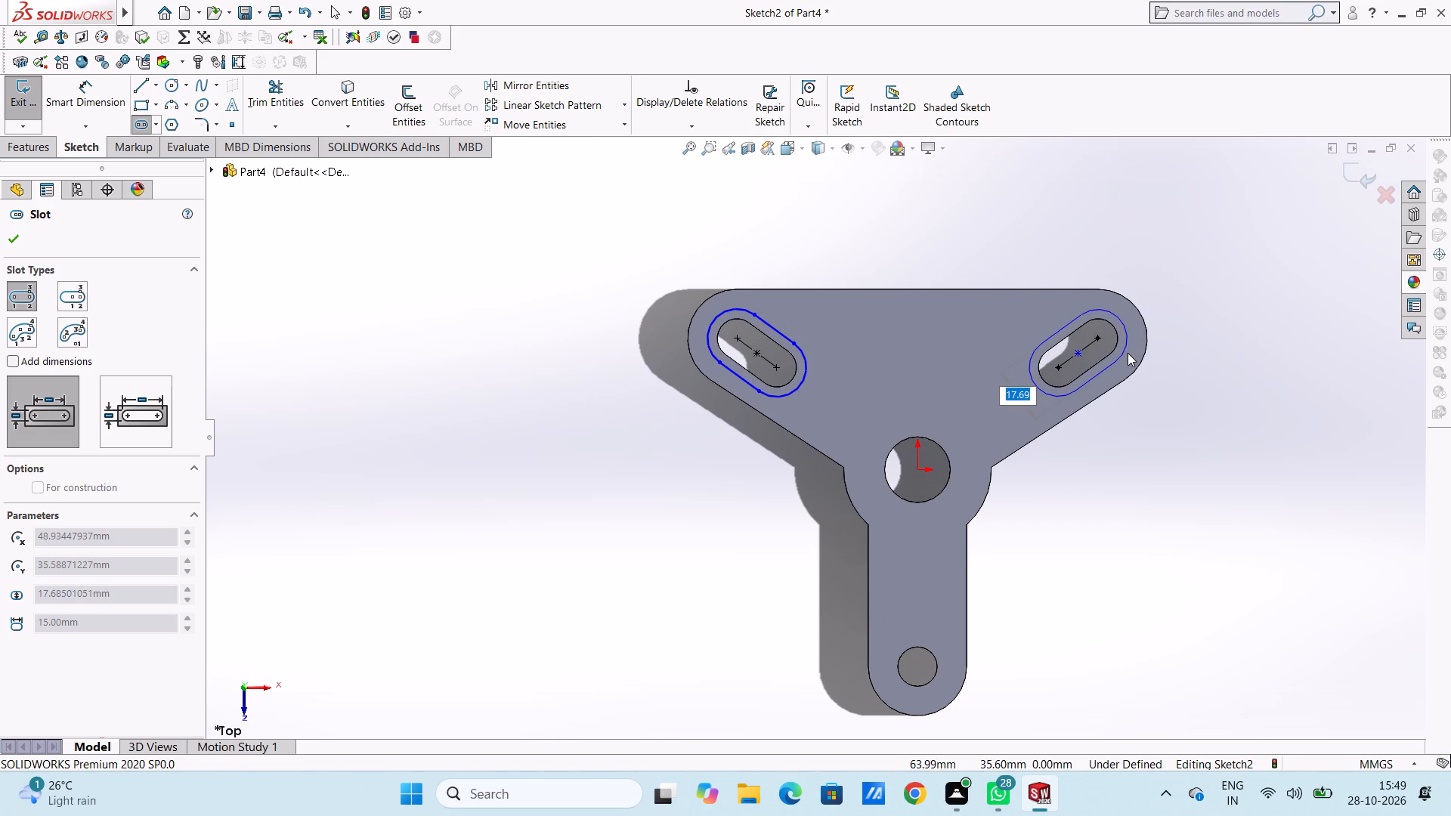
pyautogui.write('18')
pyautogui.press('Return')
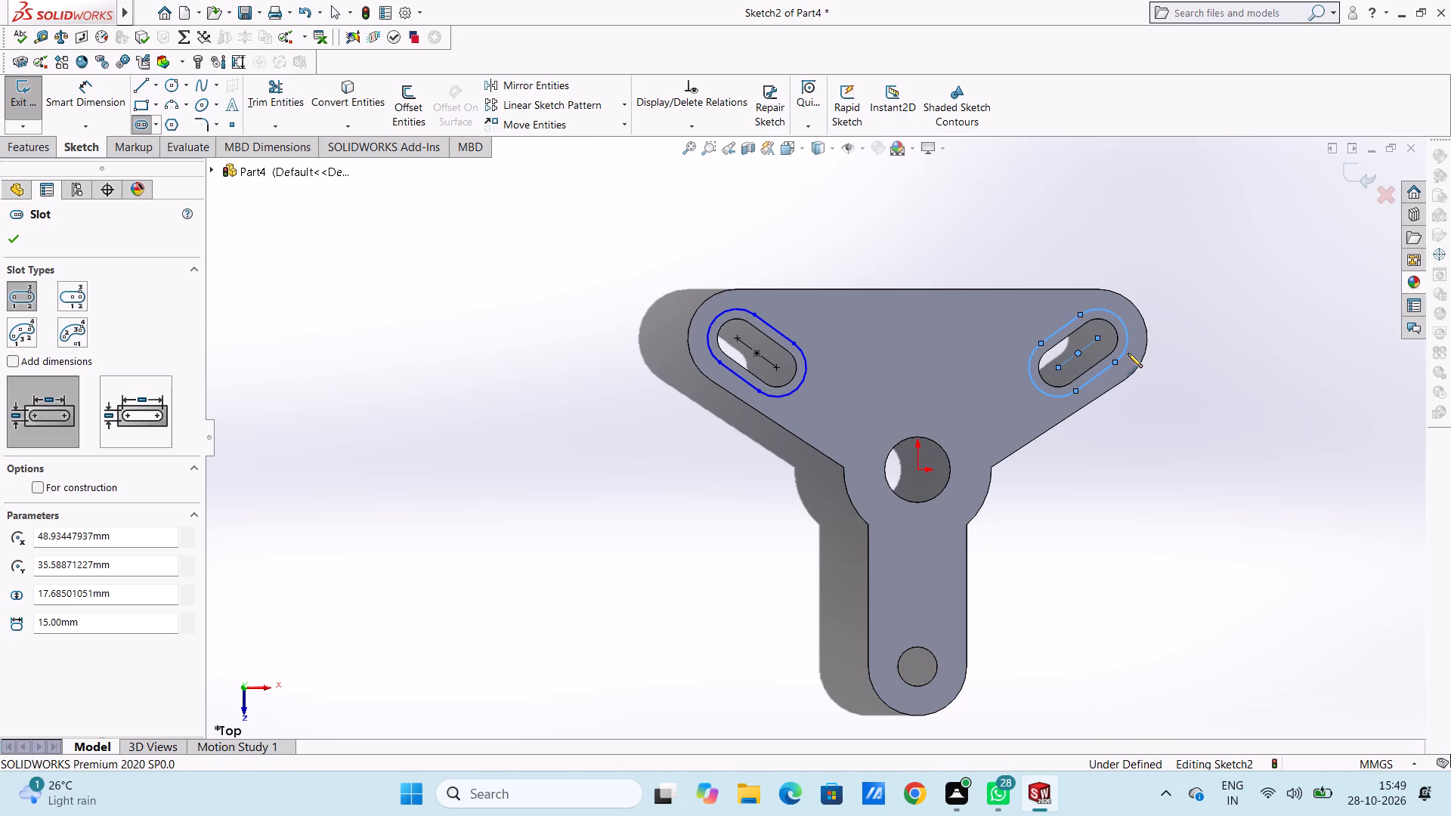
pyautogui.click(24, 242)
pyautogui.click(386, 321)
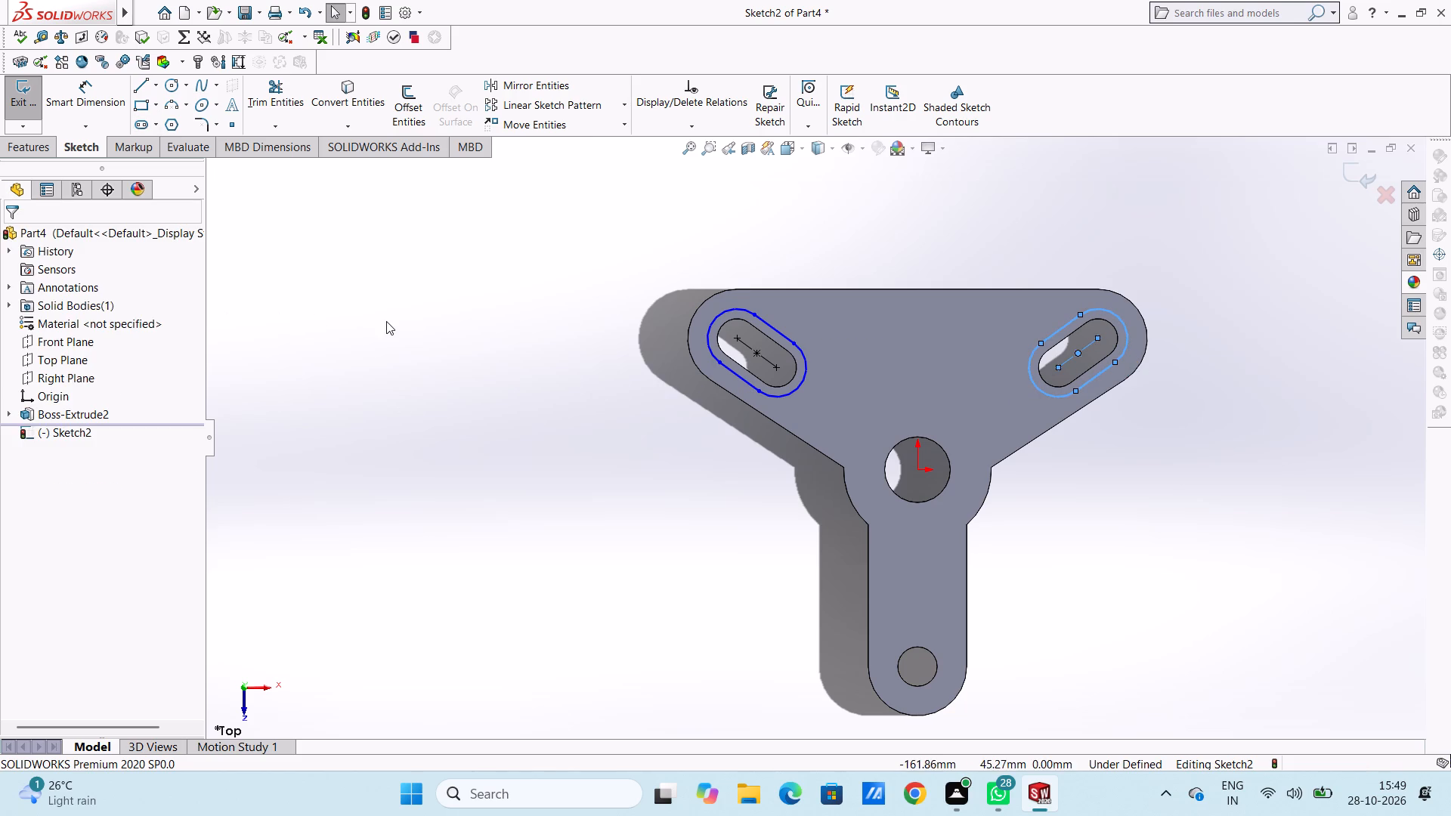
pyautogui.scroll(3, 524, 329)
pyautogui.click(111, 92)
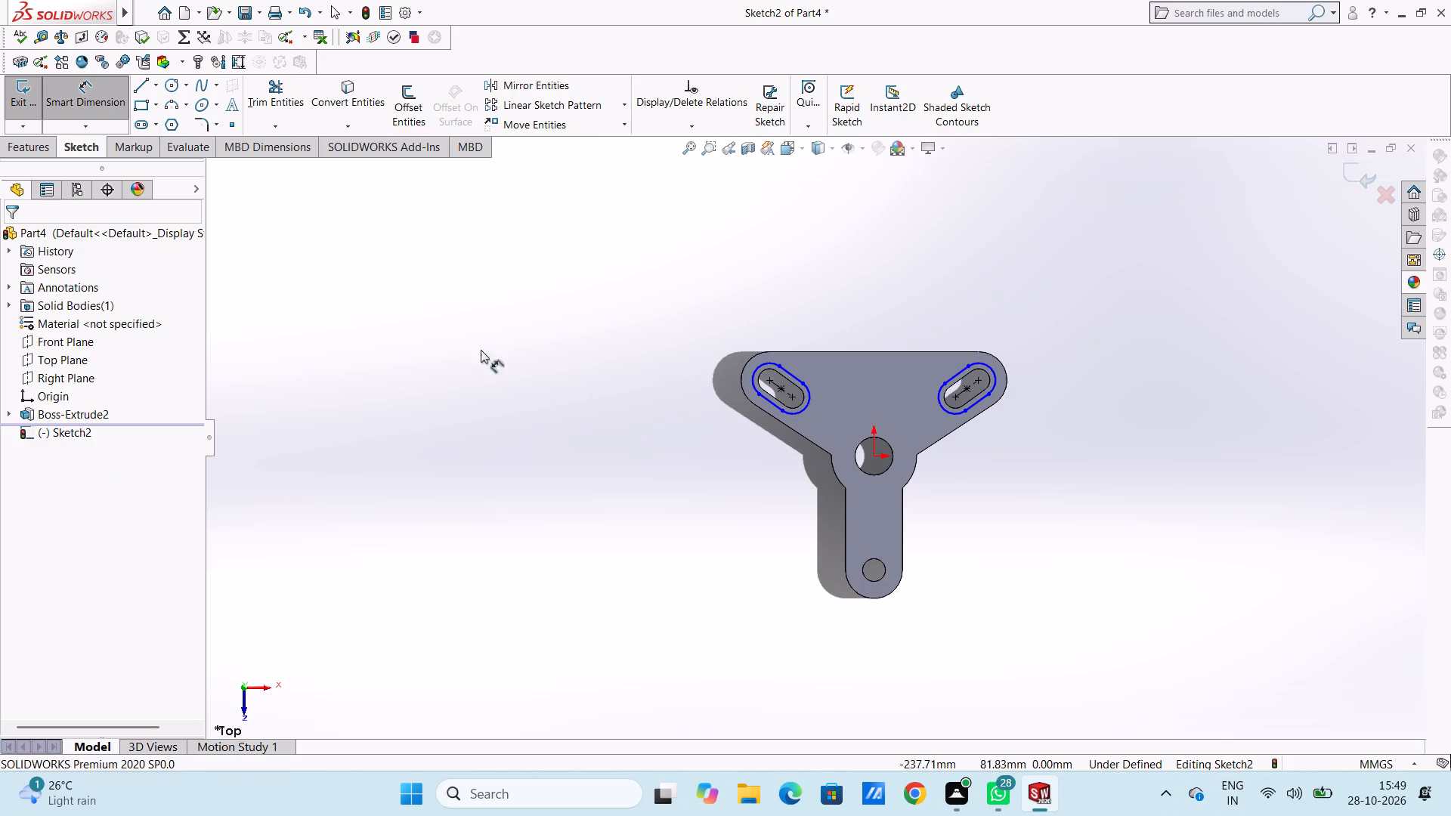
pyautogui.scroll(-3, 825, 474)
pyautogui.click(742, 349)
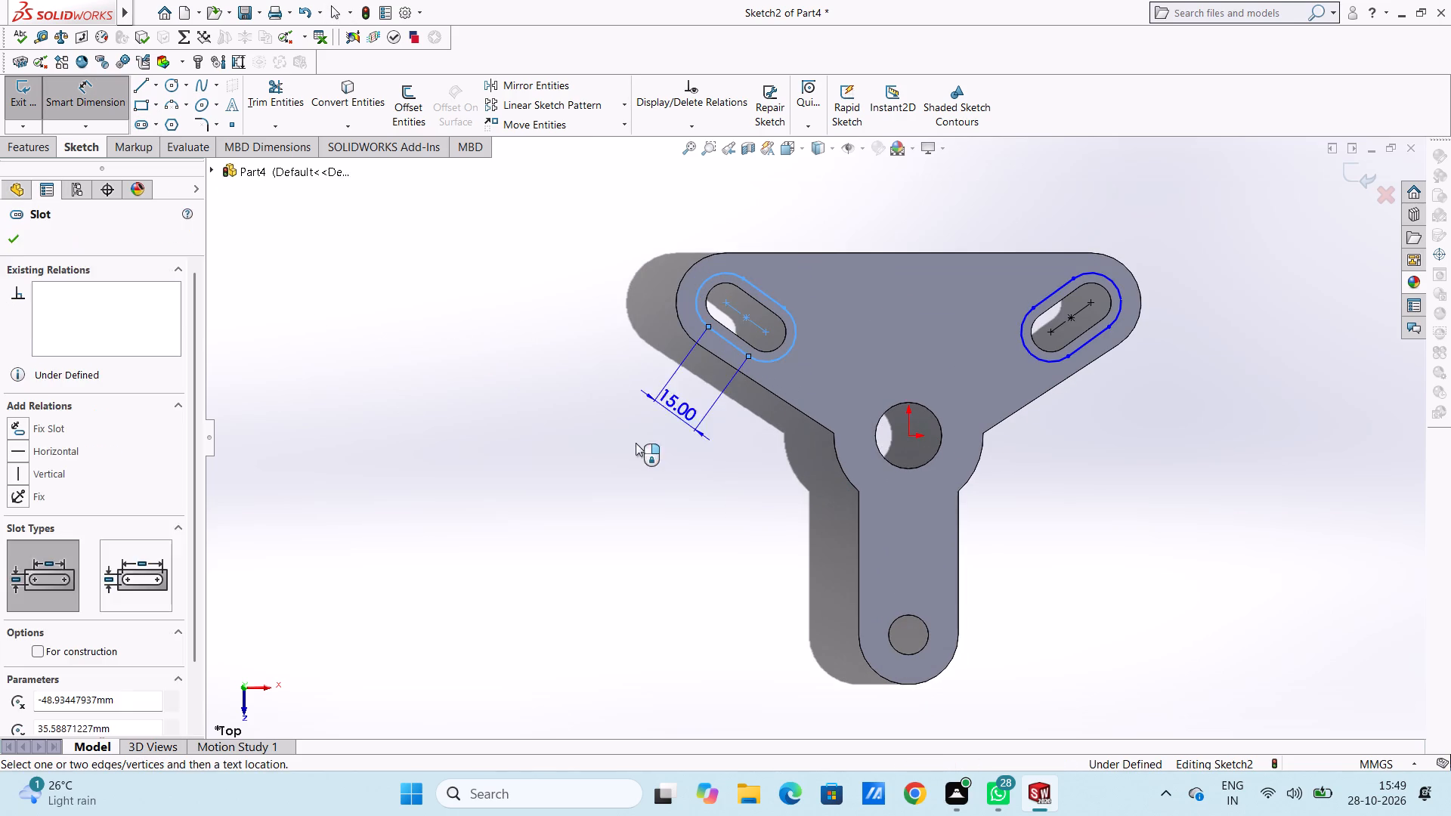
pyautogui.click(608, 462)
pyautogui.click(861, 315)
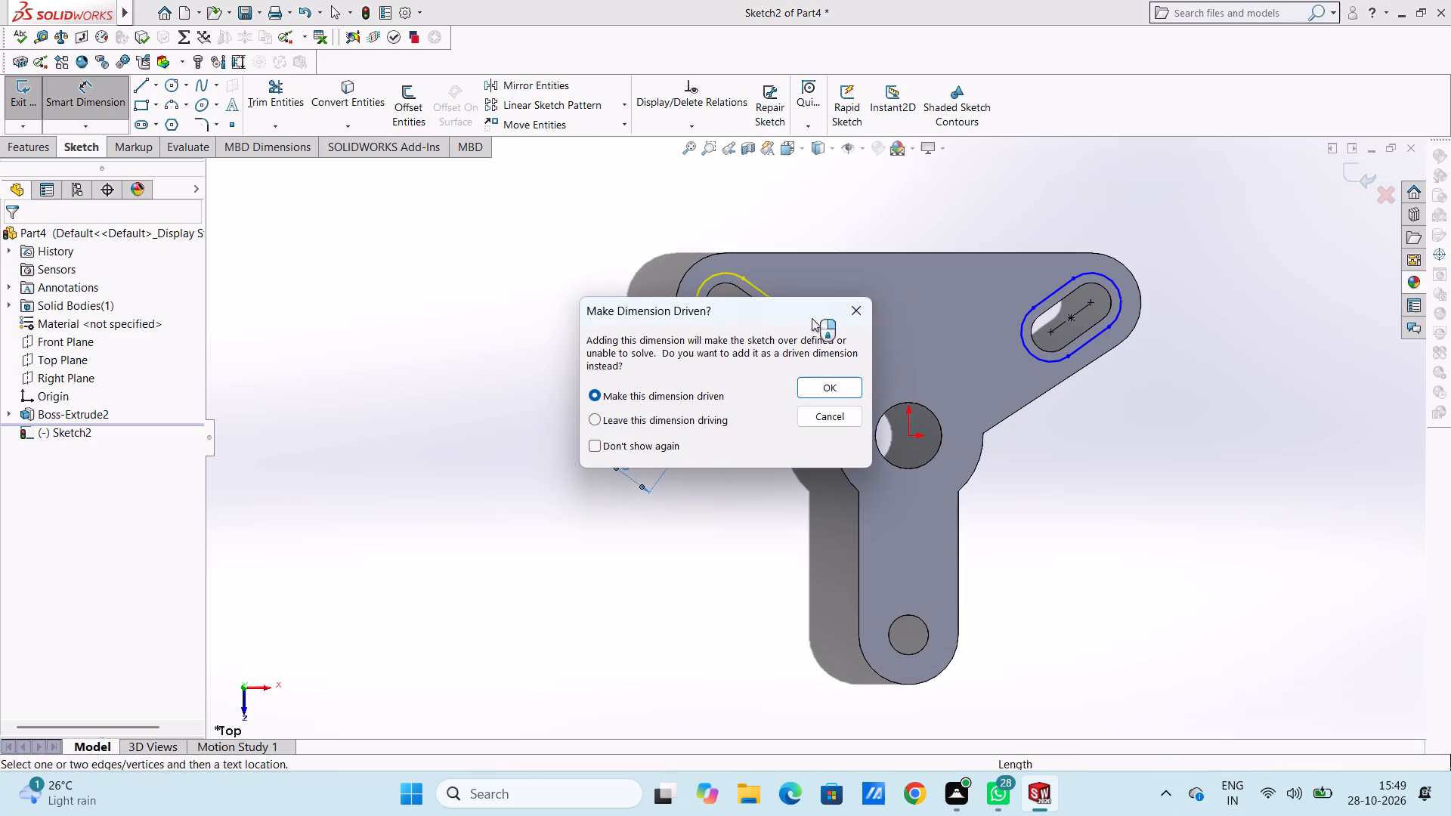
# Dimension the outer end radius of both slot outlines, upper-left first and upper-right second.
pyautogui.click(696, 290)
pyautogui.click(447, 318)
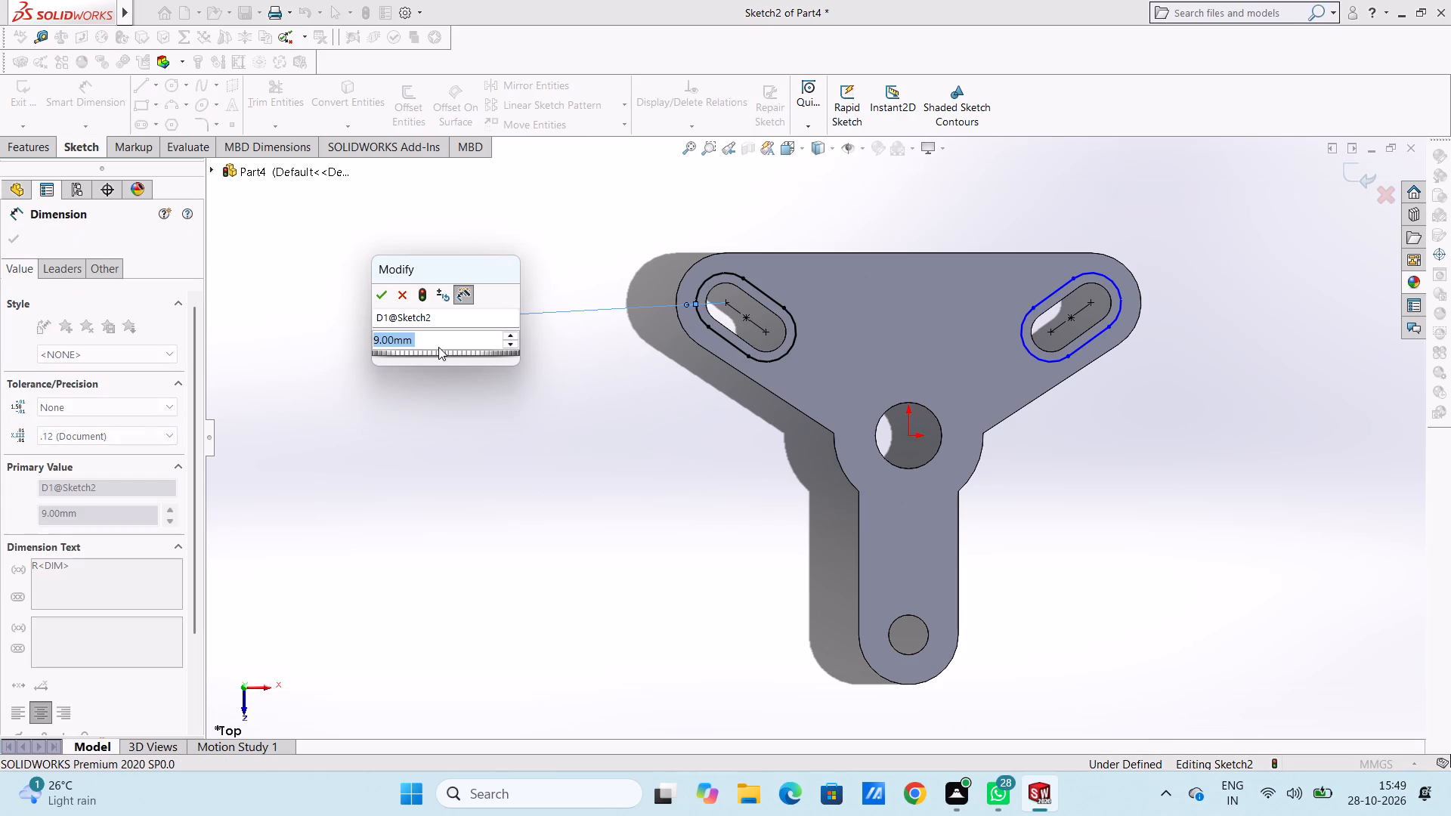
pyautogui.doubleClick(385, 296)
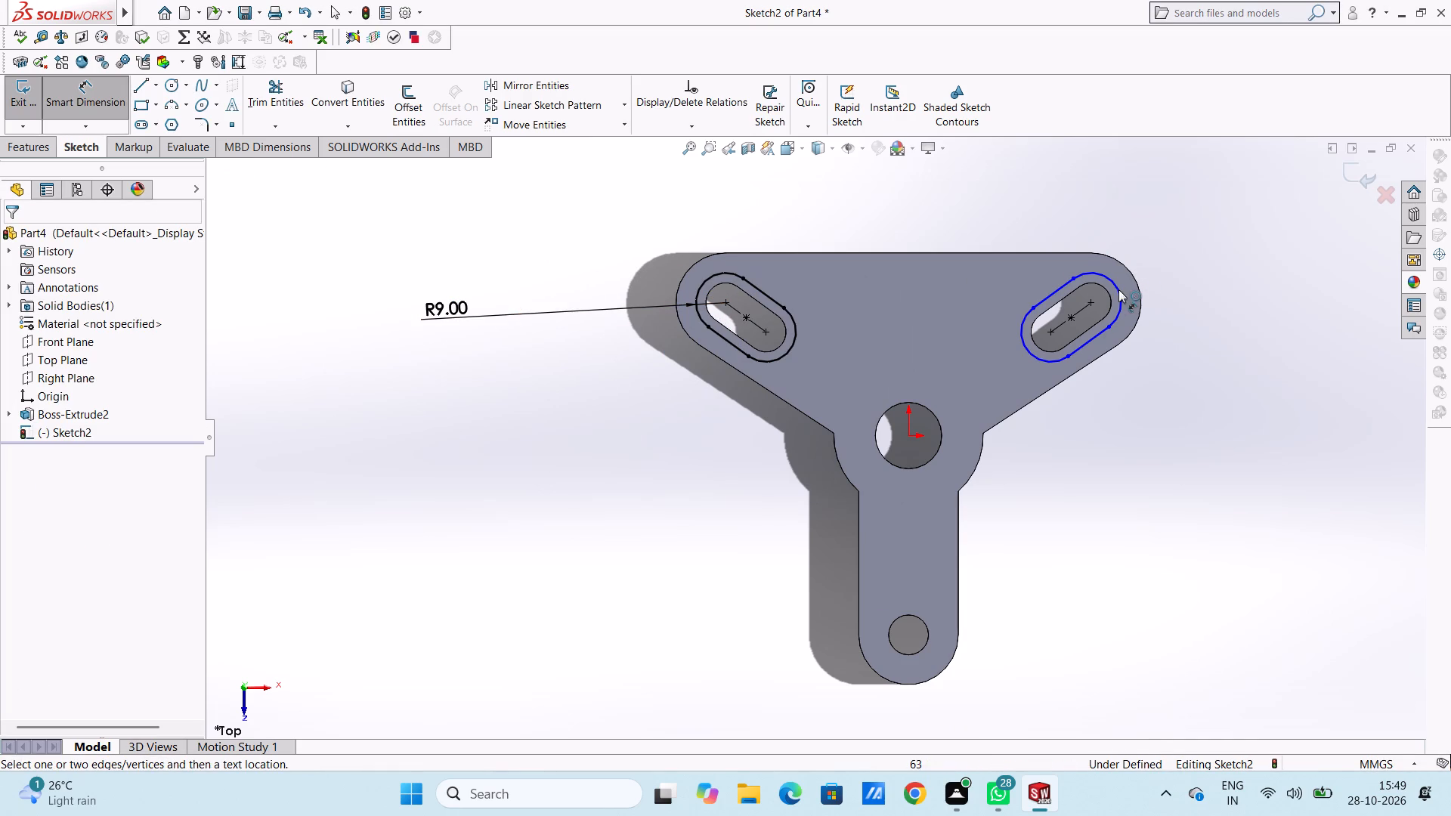
pyautogui.click(1115, 289)
pyautogui.click(1258, 279)
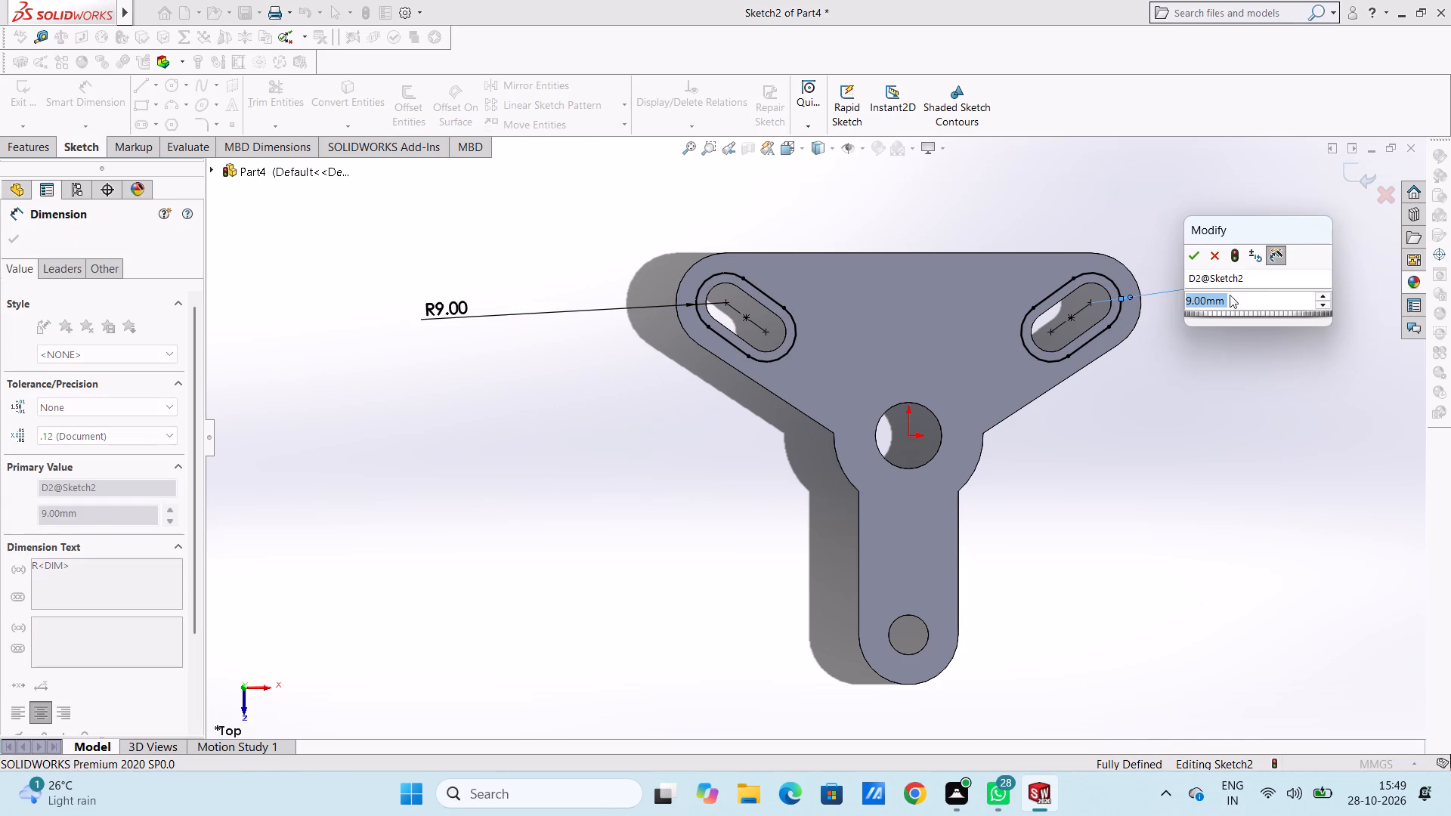
pyautogui.doubleClick(1190, 258)
pyautogui.moveTo(1163, 463); pyautogui.dragTo(1106, 431, button='middle')
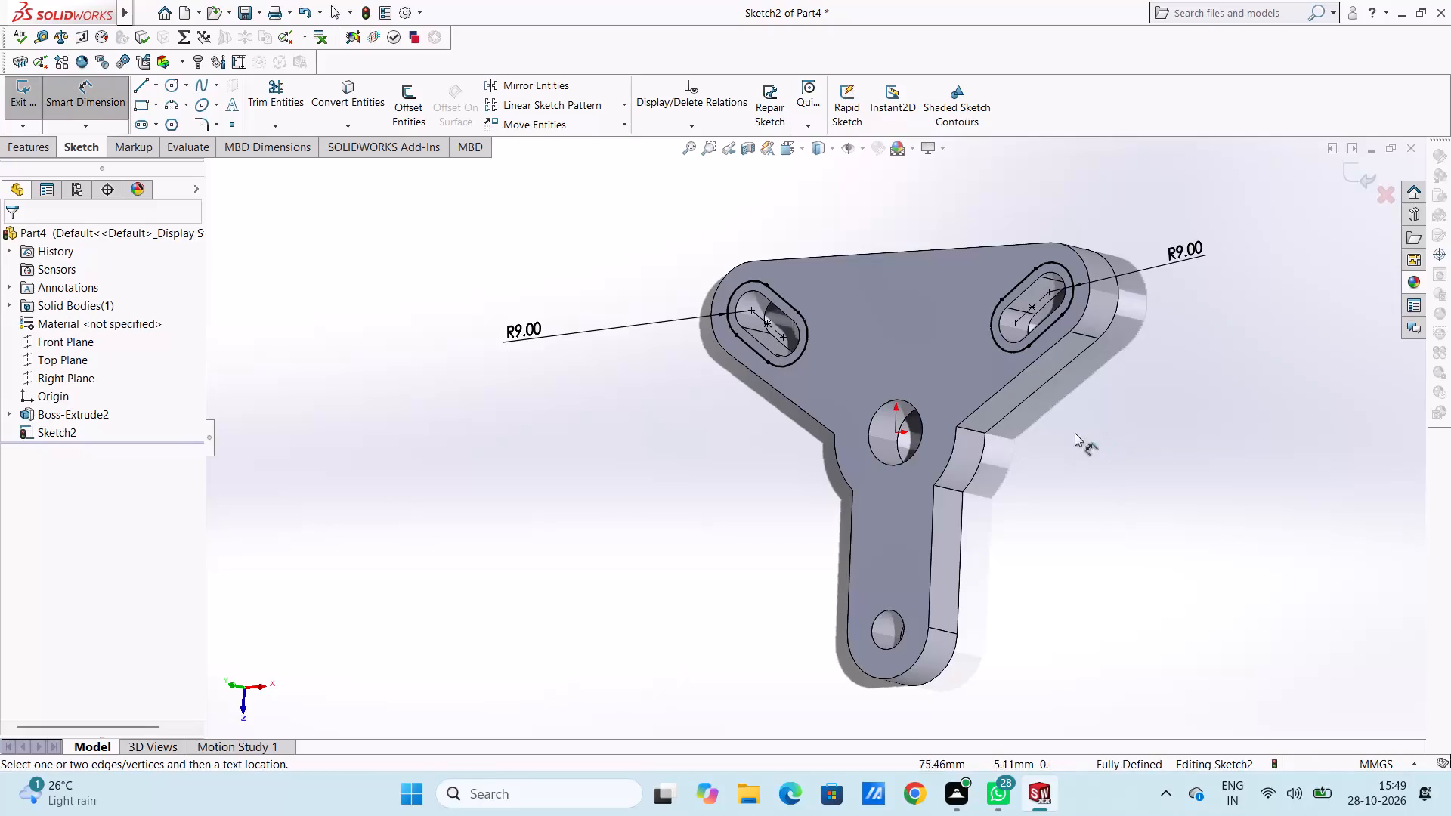
pyautogui.click(96, 111)
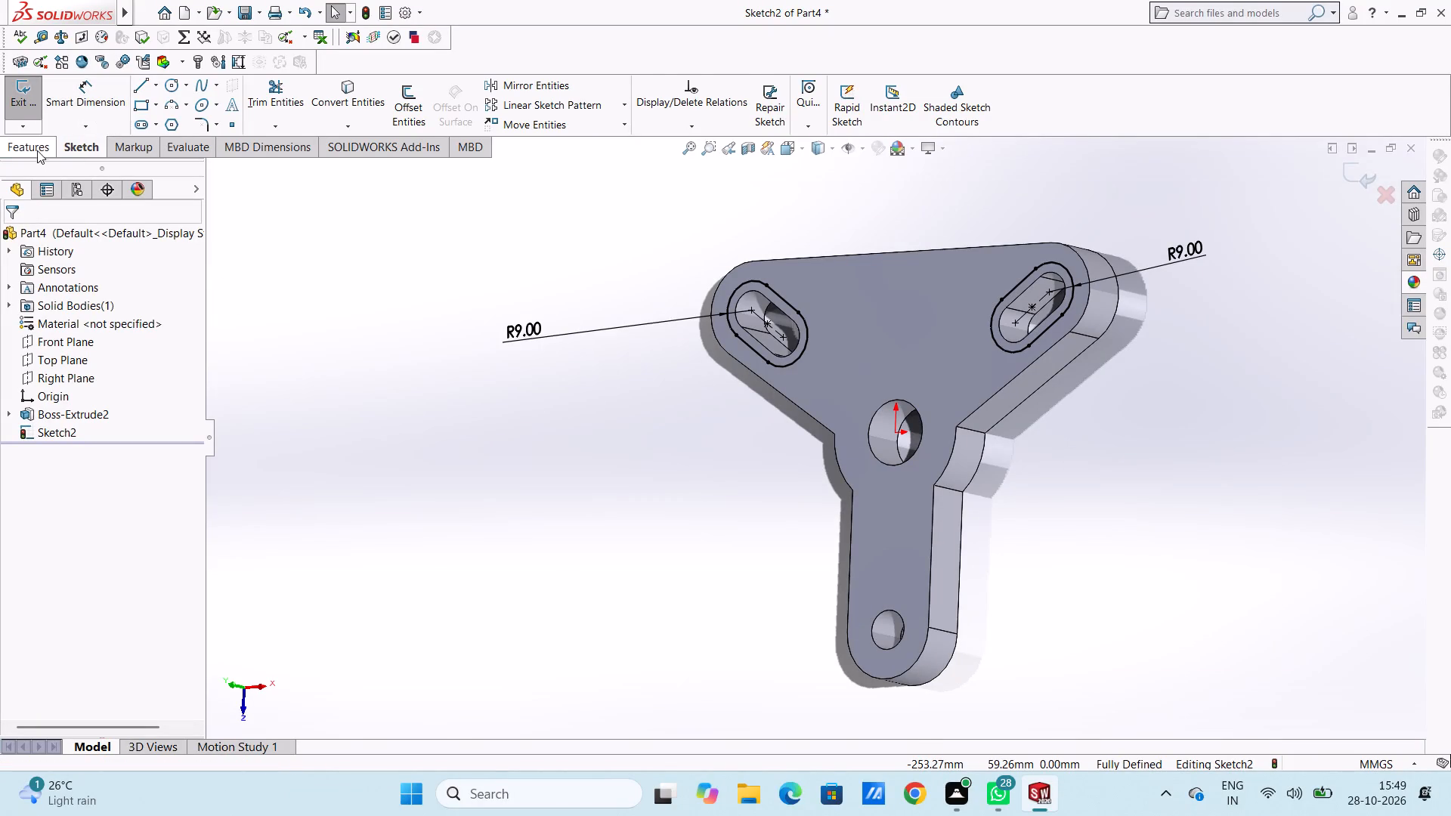
# Cut-extrude the two slot outlines 5 mm deep into the top face to form recesses around the slots.
pyautogui.click(37, 150)
pyautogui.click(265, 104)
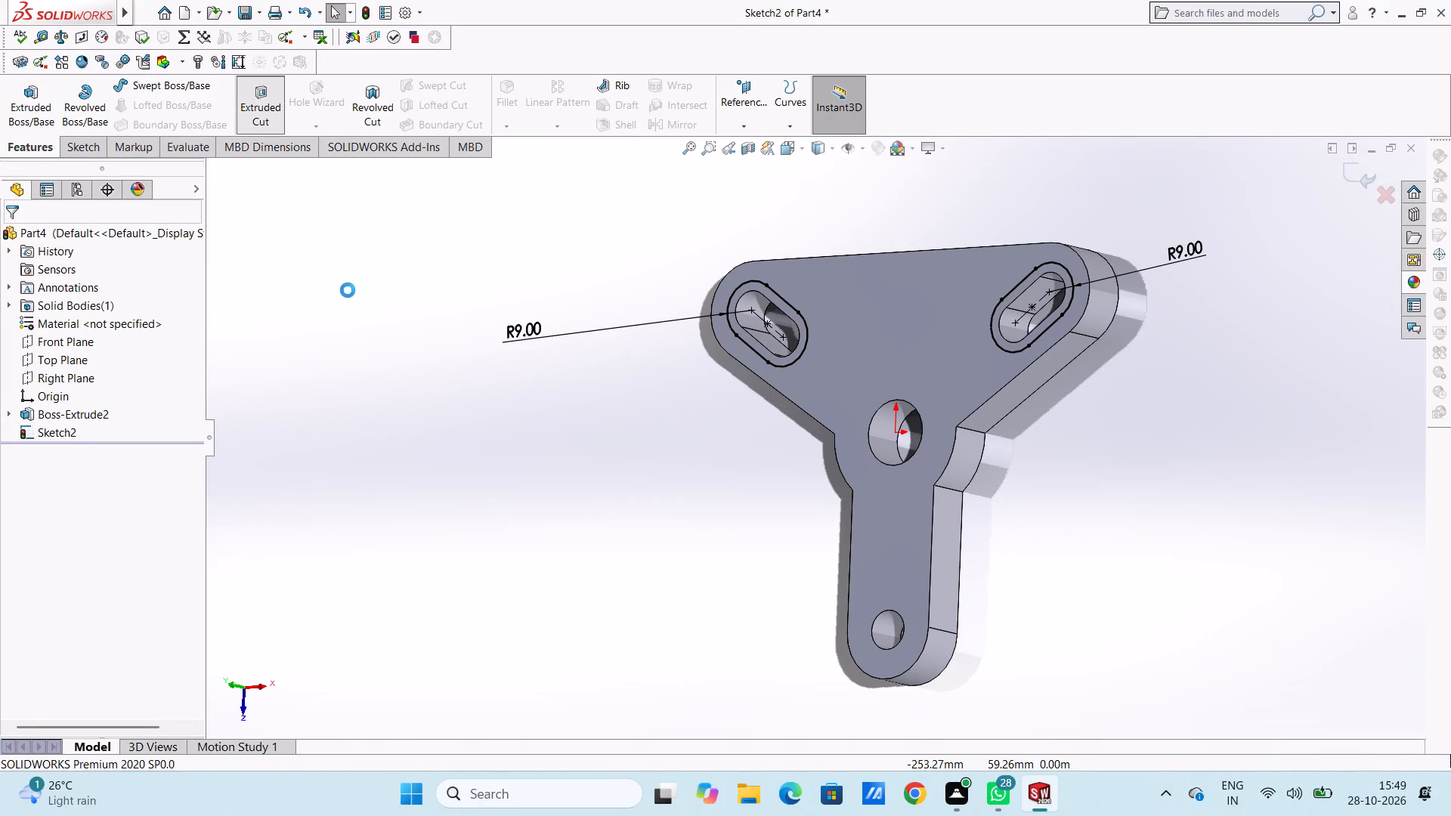
pyautogui.press('5')
pyautogui.press('Return')
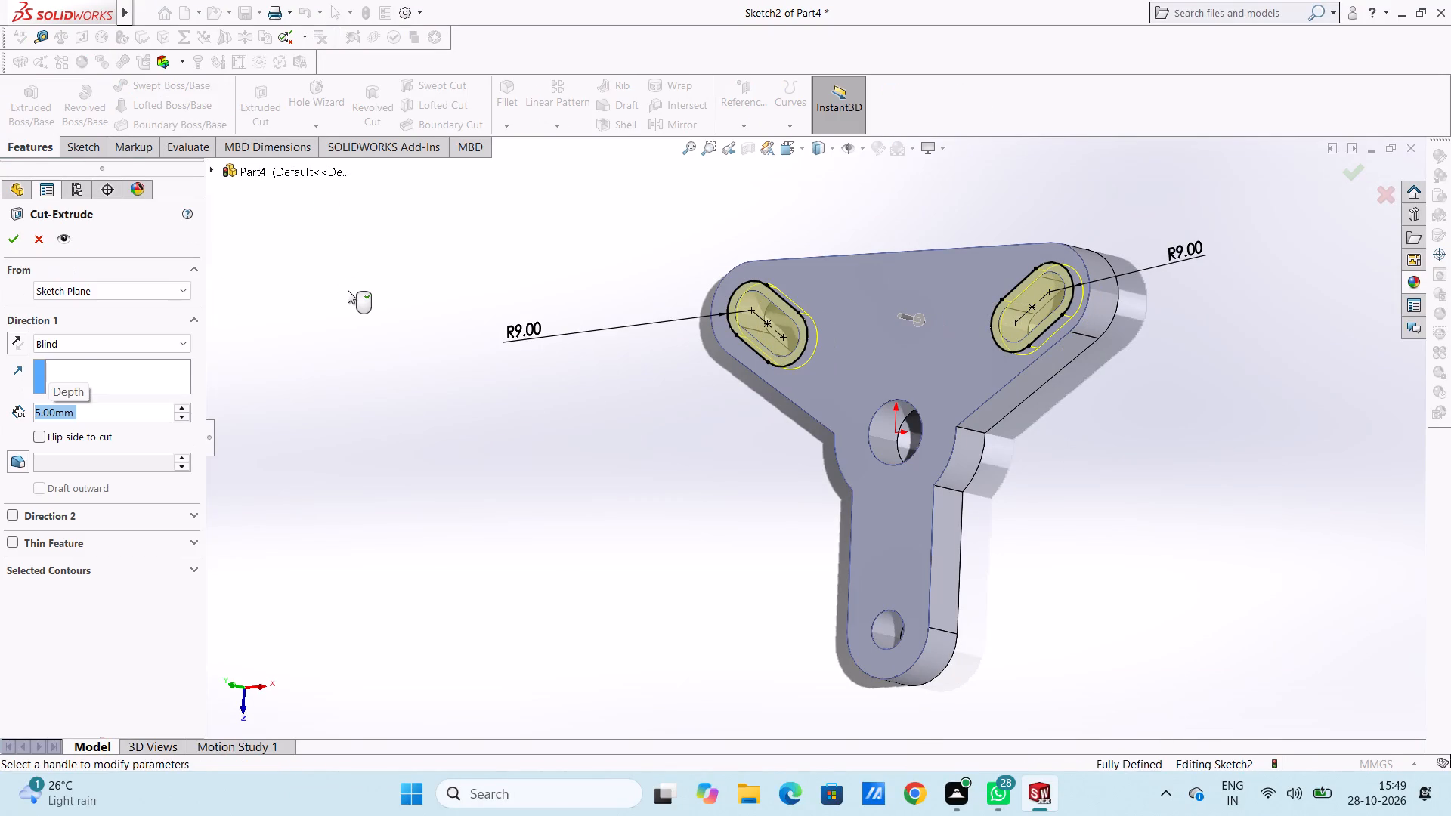
pyautogui.click(6, 232)
pyautogui.click(428, 446)
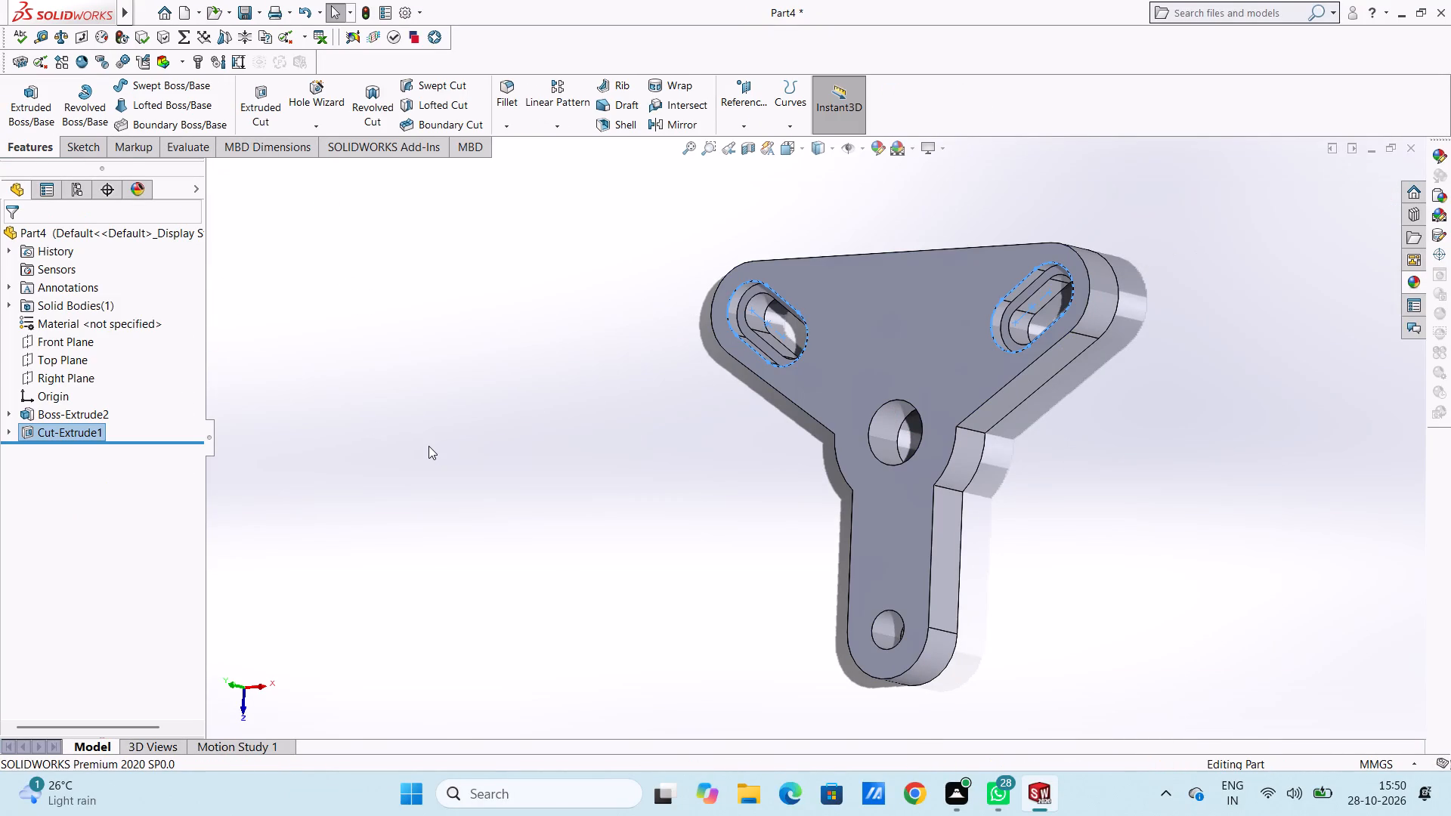
# On the part's top face, sketch a 30 mm horizontal line across the lower arm, about 19 mm above where its rounded end starts.
pyautogui.moveTo(506, 483); pyautogui.dragTo(523, 323, button='middle')
pyautogui.moveTo(617, 465); pyautogui.dragTo(580, 498, button='middle')
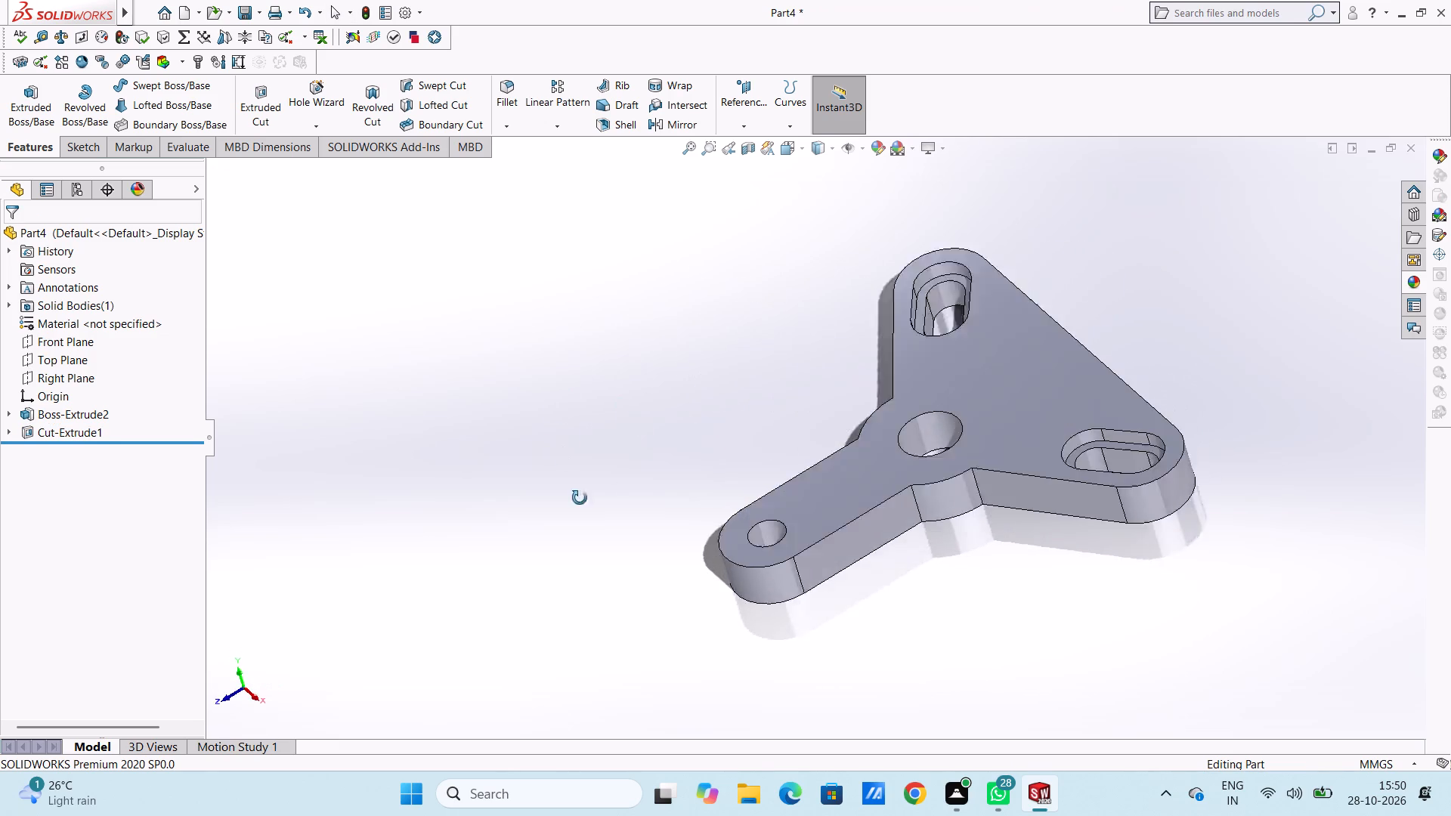
pyautogui.moveTo(580, 498); pyautogui.dragTo(611, 527, button='middle')
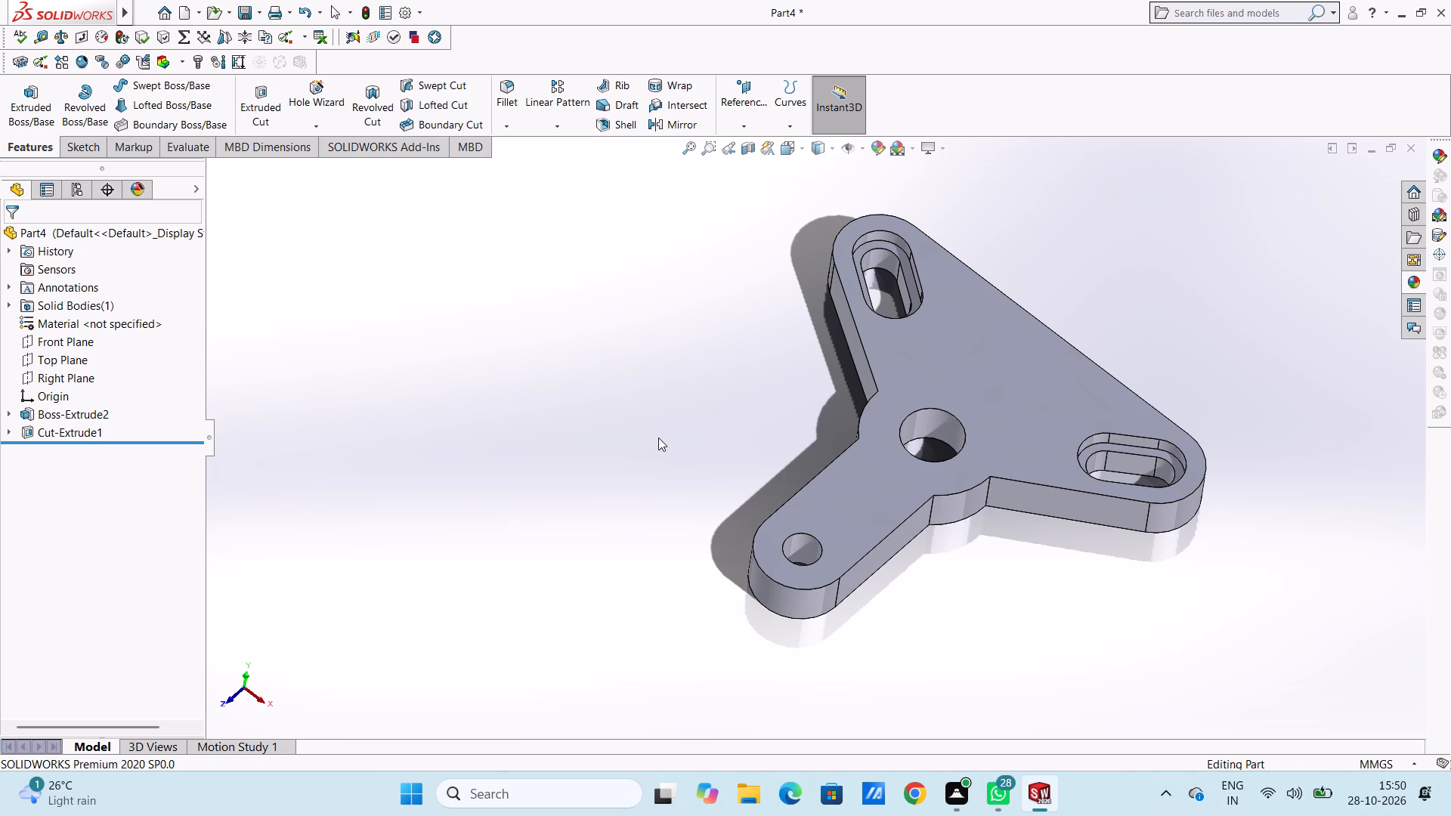
pyautogui.moveTo(630, 391); pyautogui.dragTo(661, 430, button='middle')
pyautogui.hotkey('ctrl', '5')
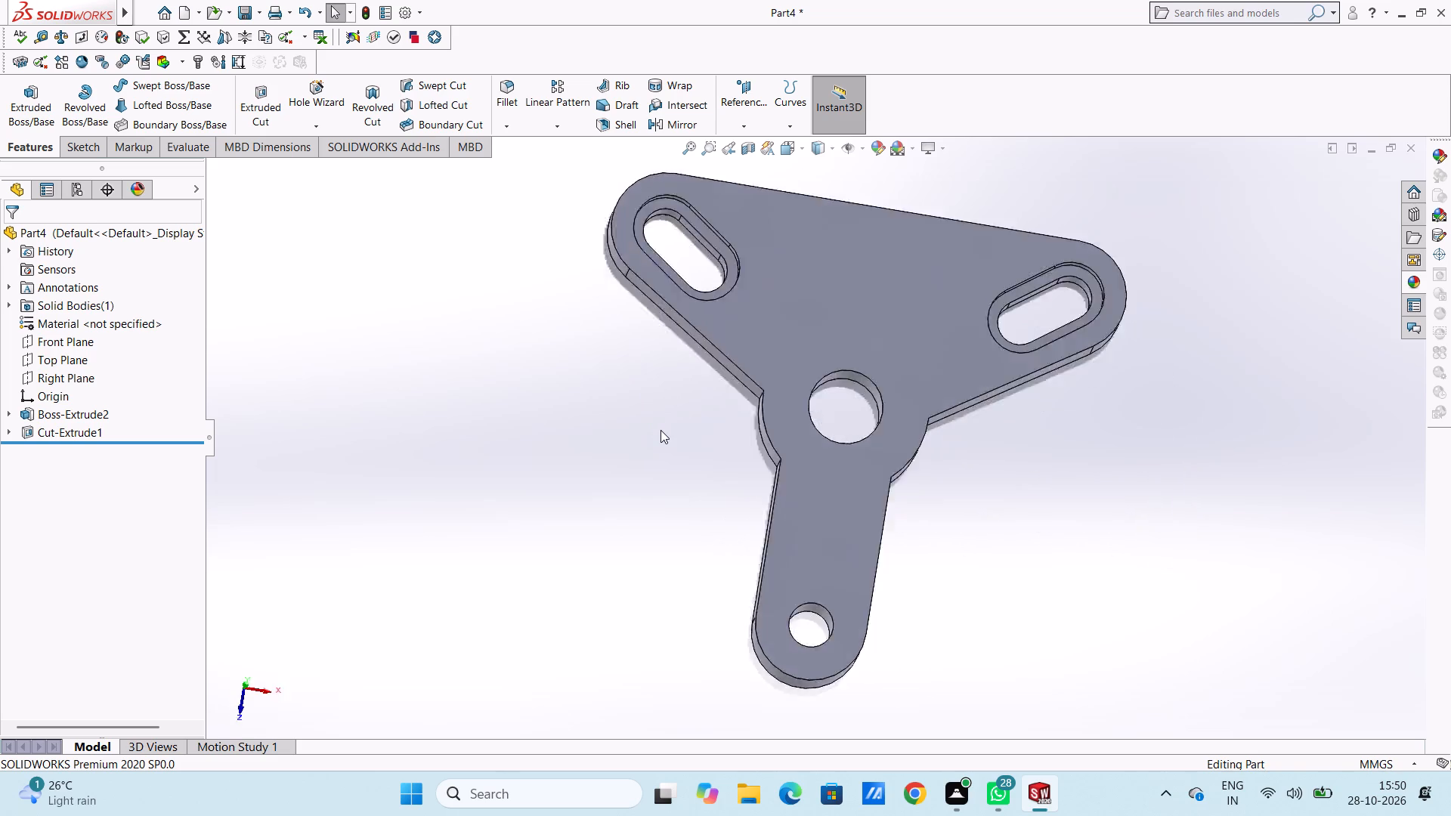
pyautogui.scroll(3, 783, 425)
pyautogui.scroll(-1, 831, 523)
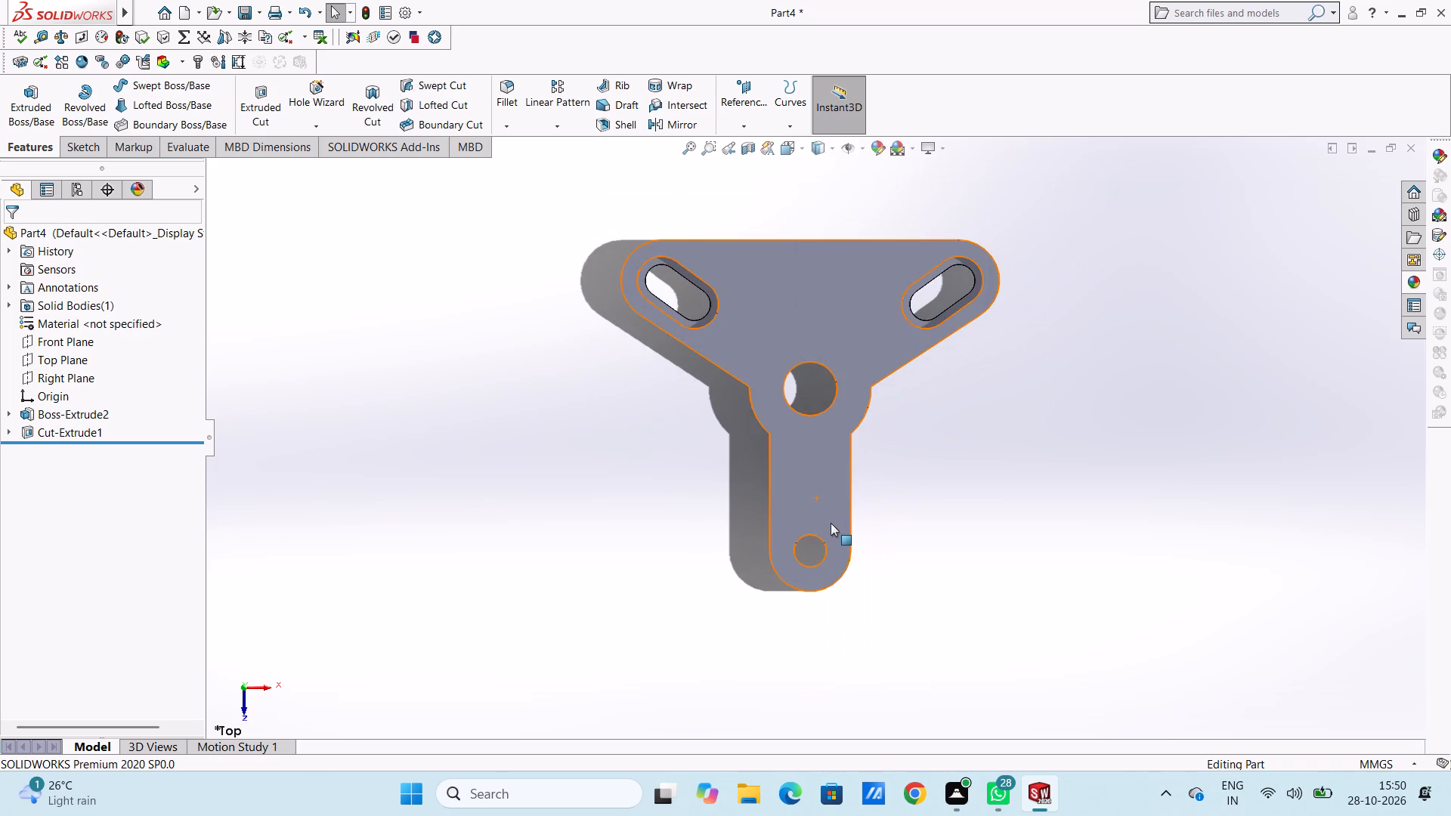
pyautogui.click(831, 522)
pyautogui.click(896, 483)
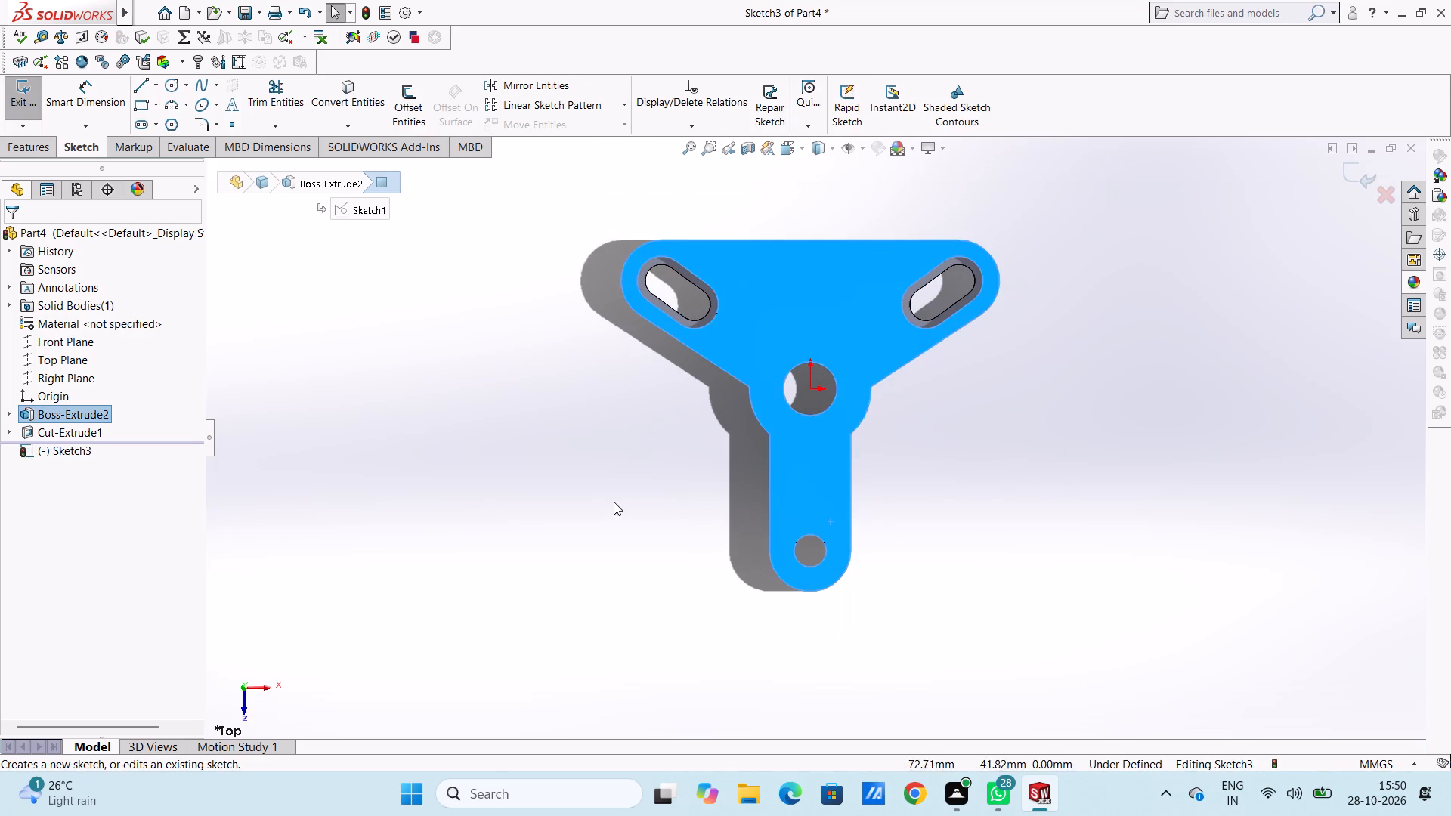
pyautogui.click(614, 502)
pyautogui.click(141, 87)
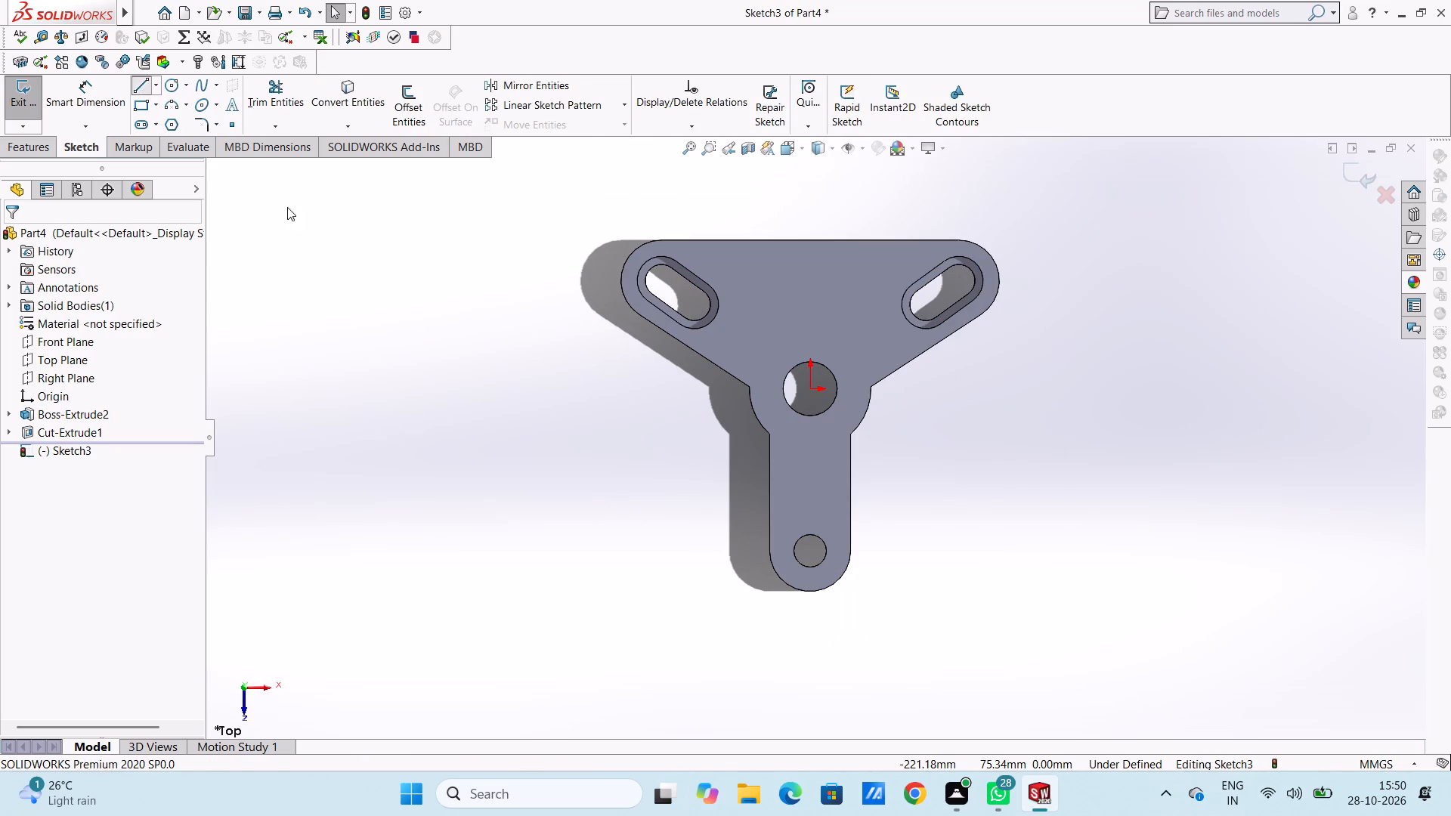
pyautogui.click(768, 499)
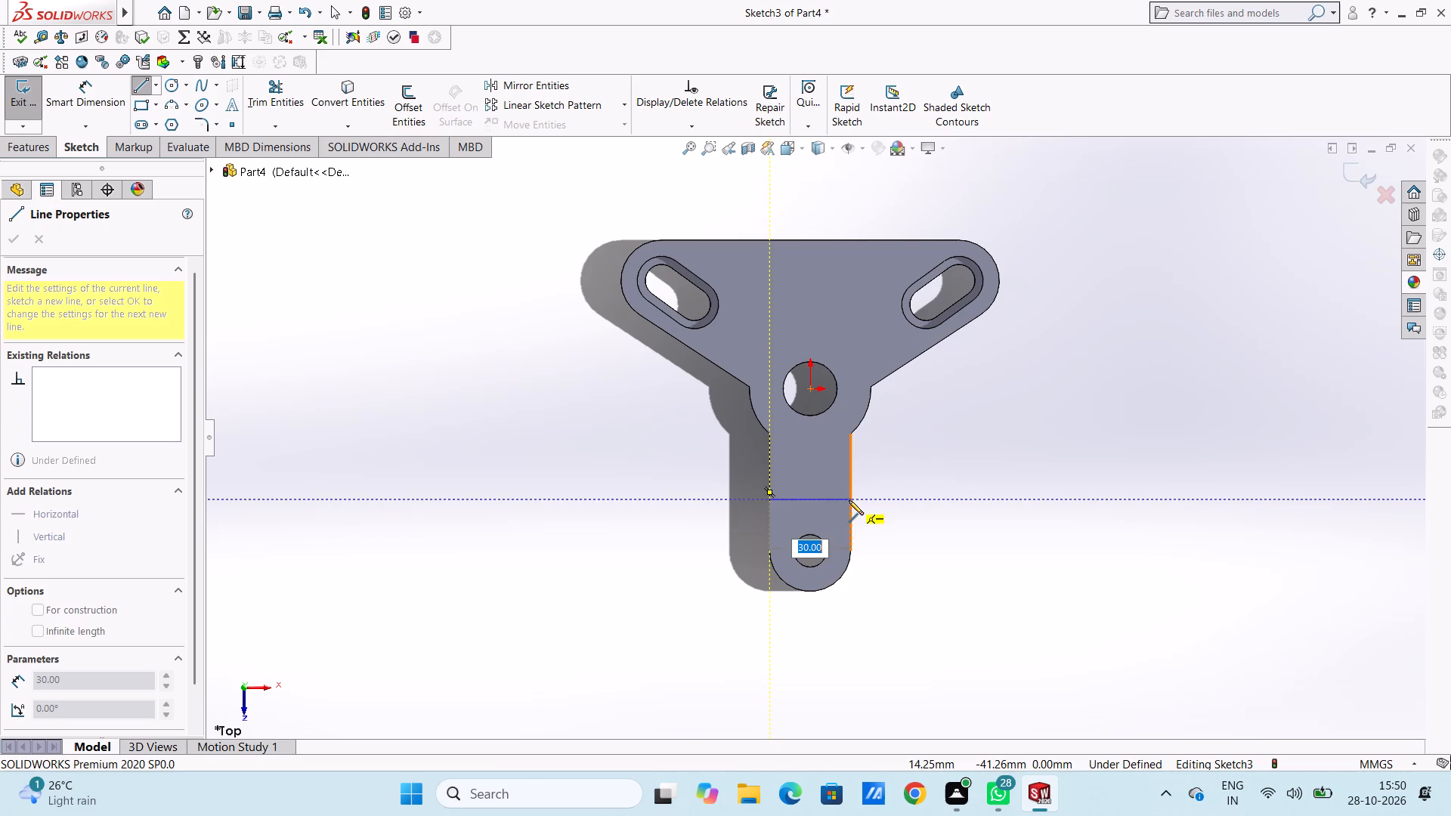
pyautogui.click(849, 500)
pyautogui.rightClick(1096, 397)
pyautogui.click(1111, 414)
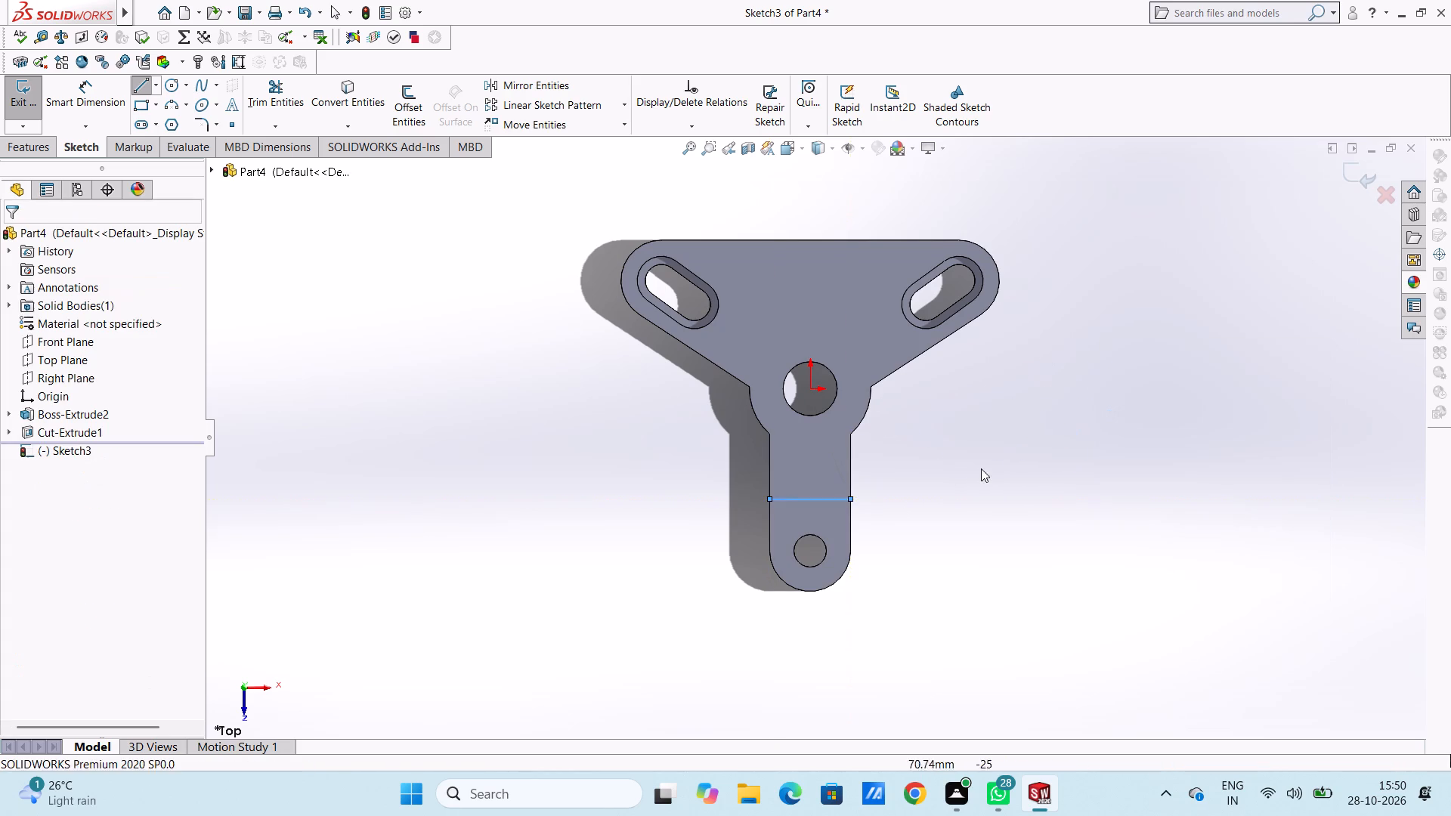
pyautogui.click(981, 468)
# Dimension the line 18 mm above the right-hand point where the lower arm's rounded end starts.
pyautogui.click(85, 98)
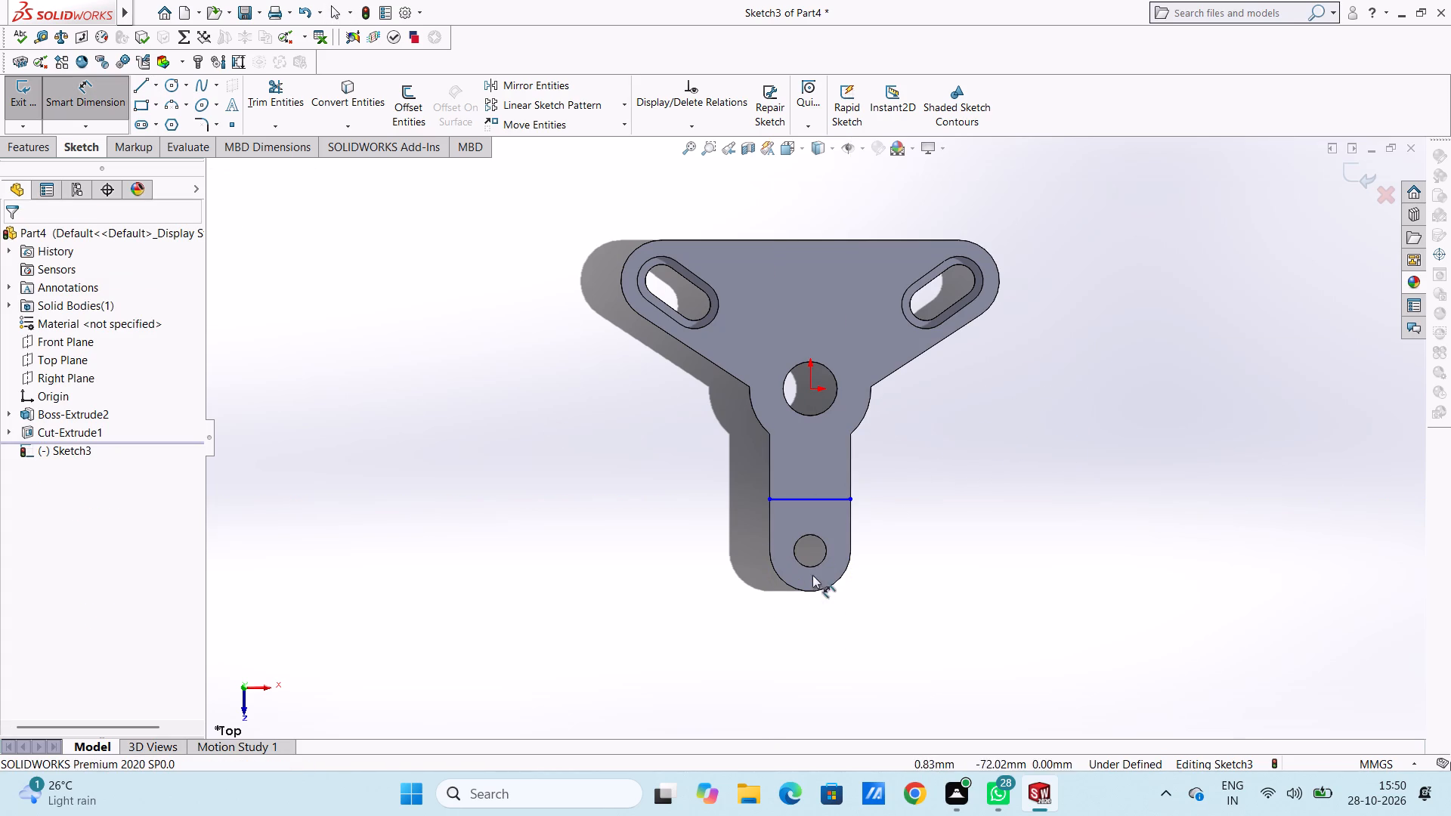
pyautogui.click(852, 552)
pyautogui.click(836, 499)
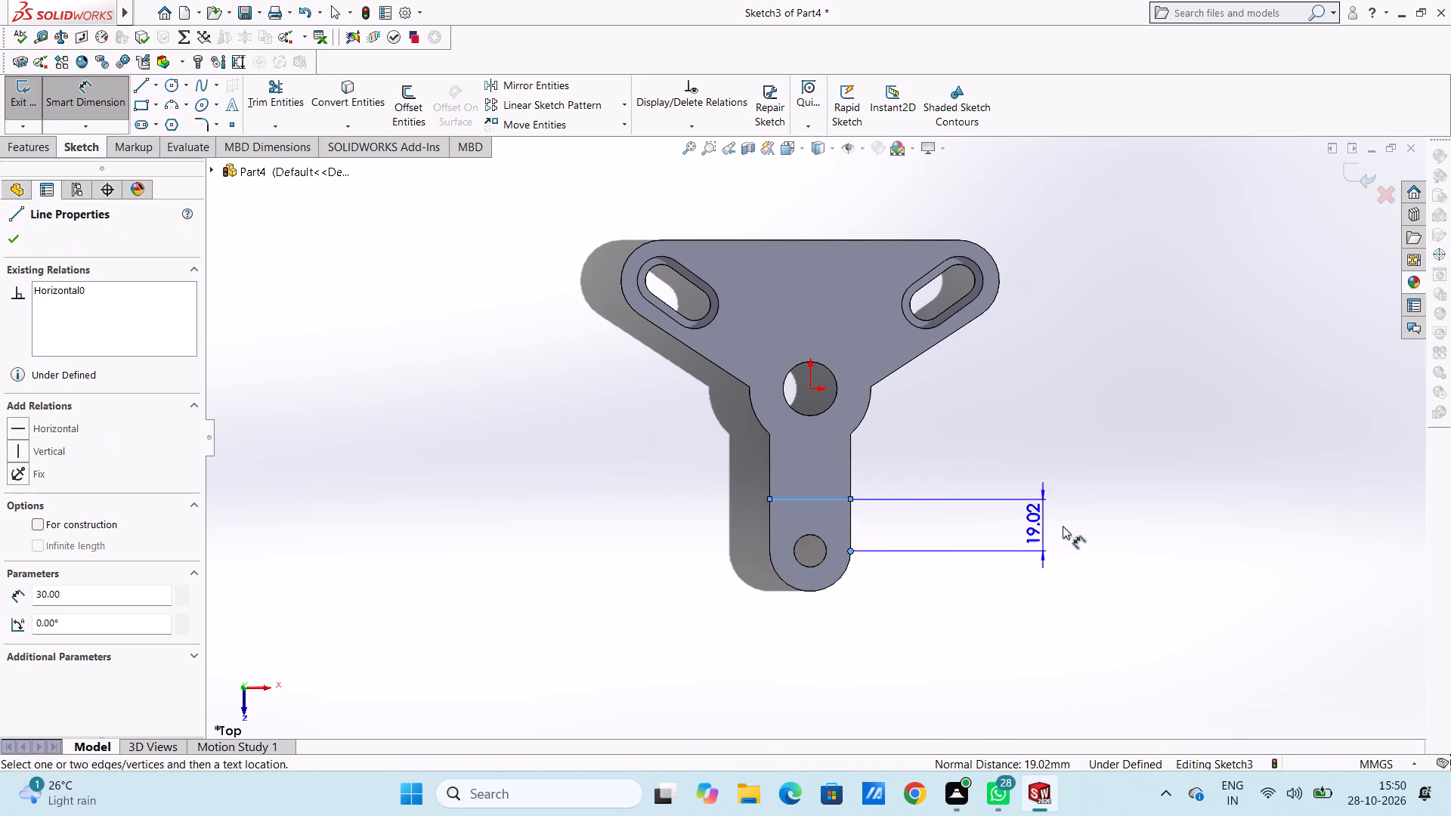
pyautogui.click(1170, 516)
pyautogui.write('18')
pyautogui.press('Return')
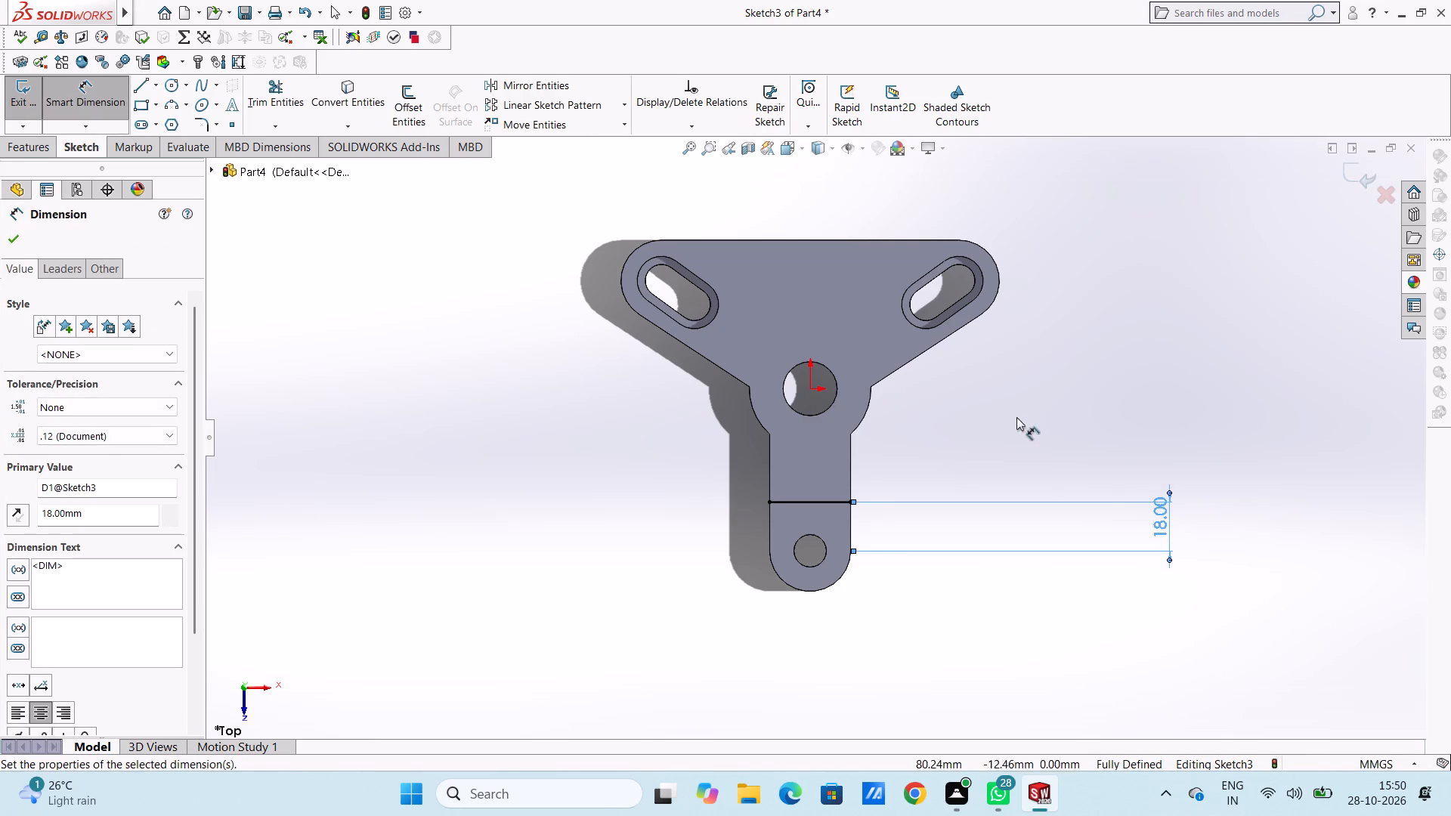
pyautogui.click(1007, 444)
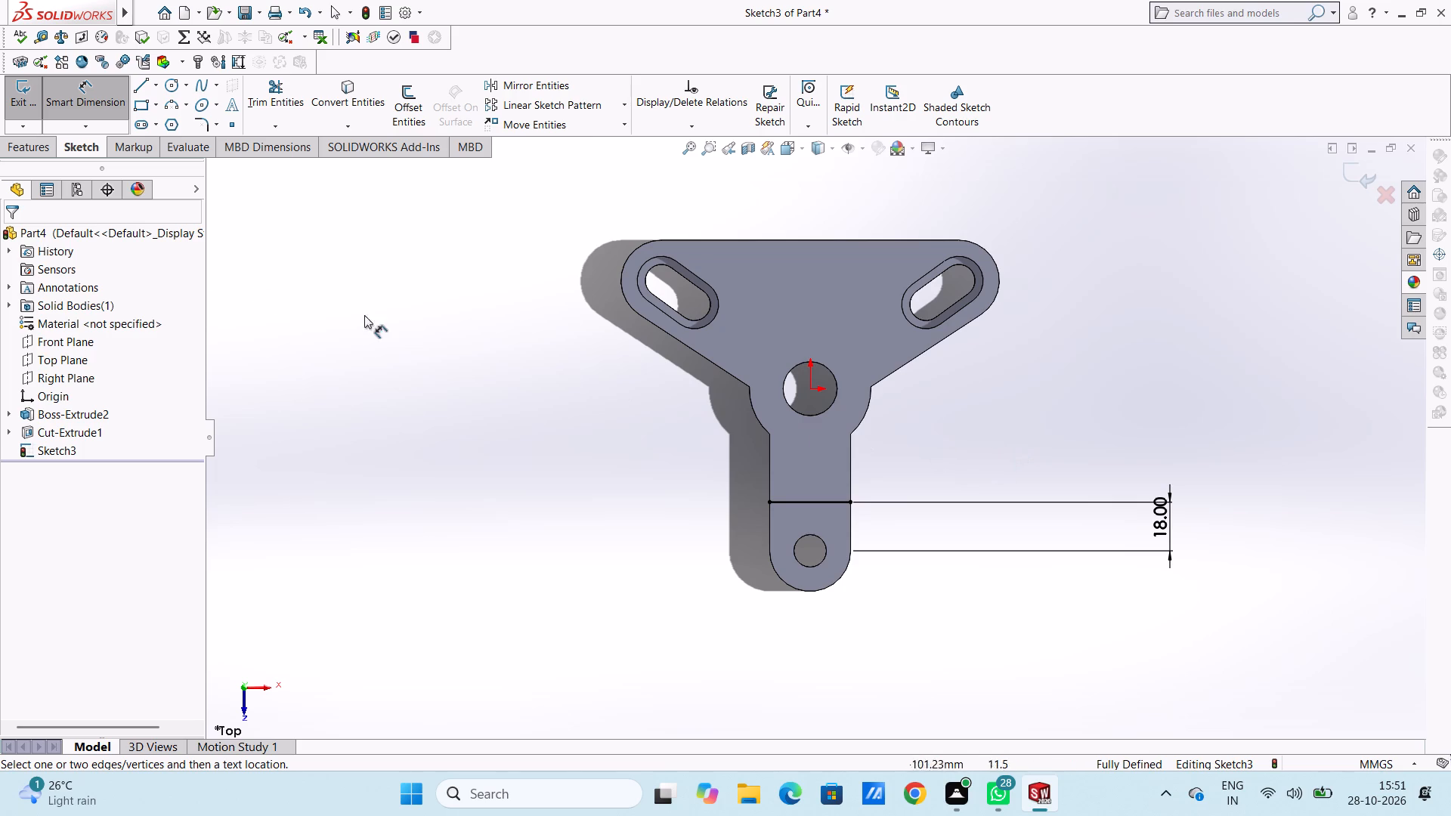
pyautogui.click(101, 99)
# Sketch a corner rectangle 30 mm wide and 8 mm high across the lower arm, directly below the horizontal line.
pyautogui.click(138, 107)
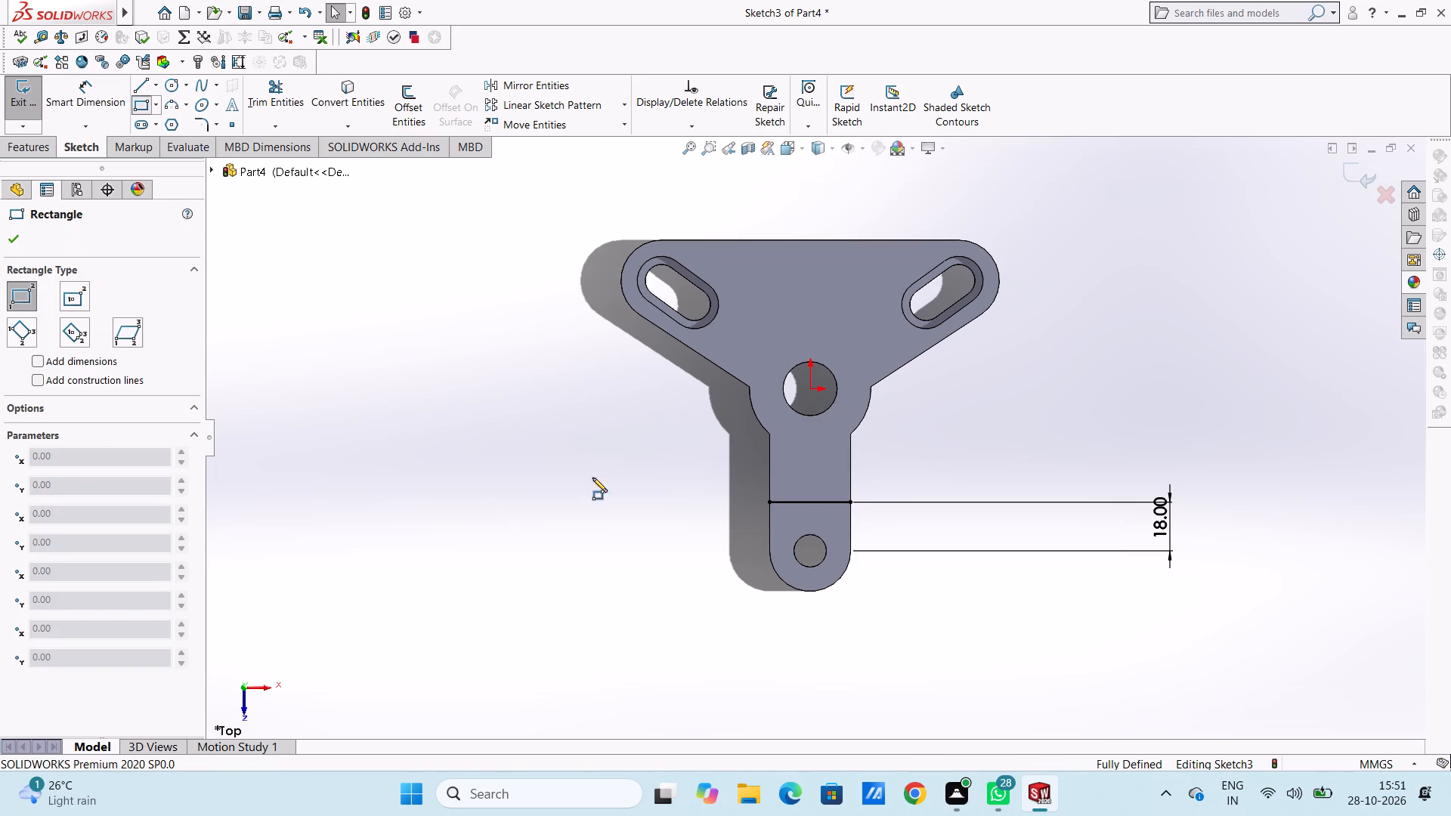
pyautogui.click(767, 505)
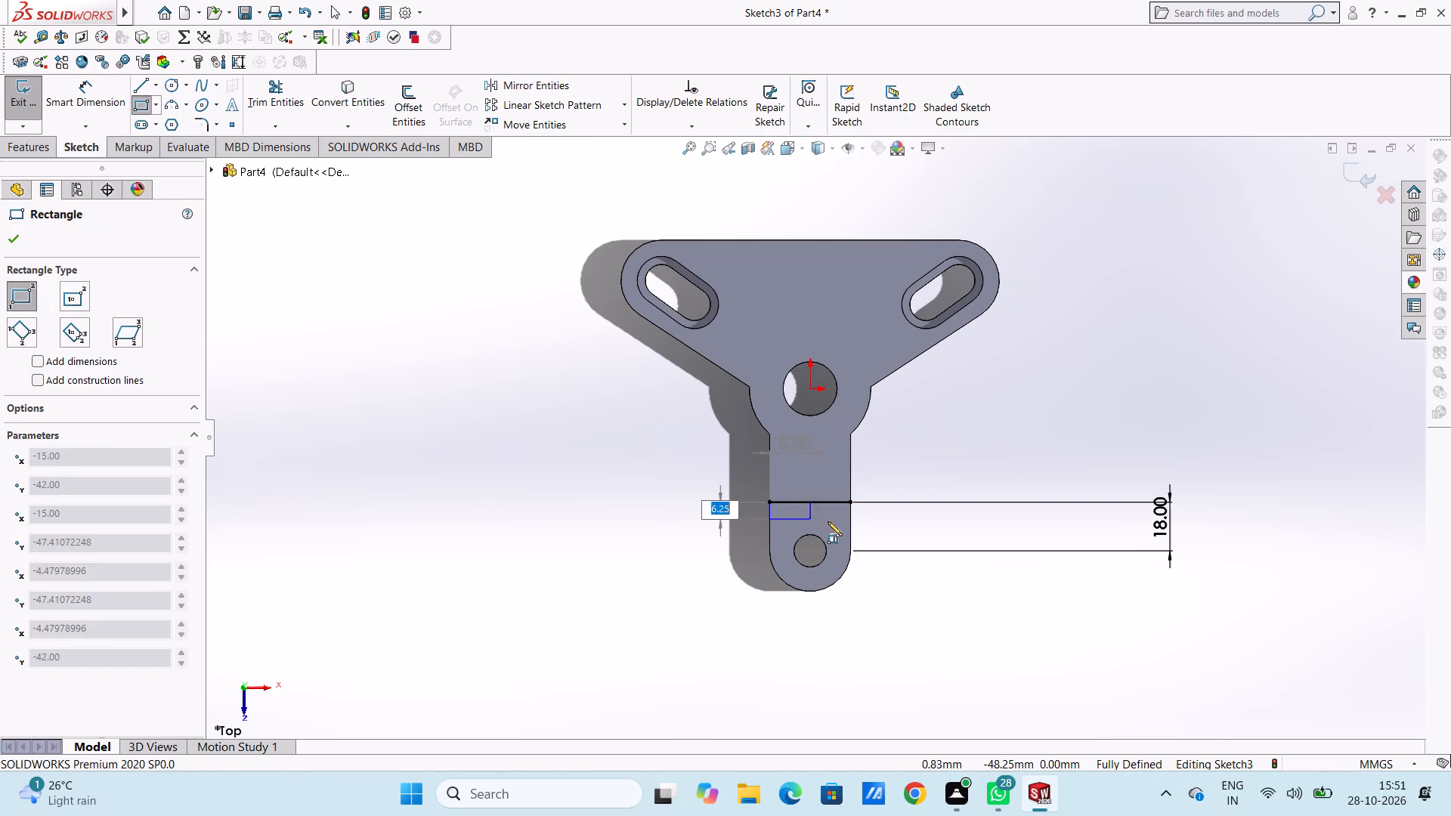
pyautogui.press('8')
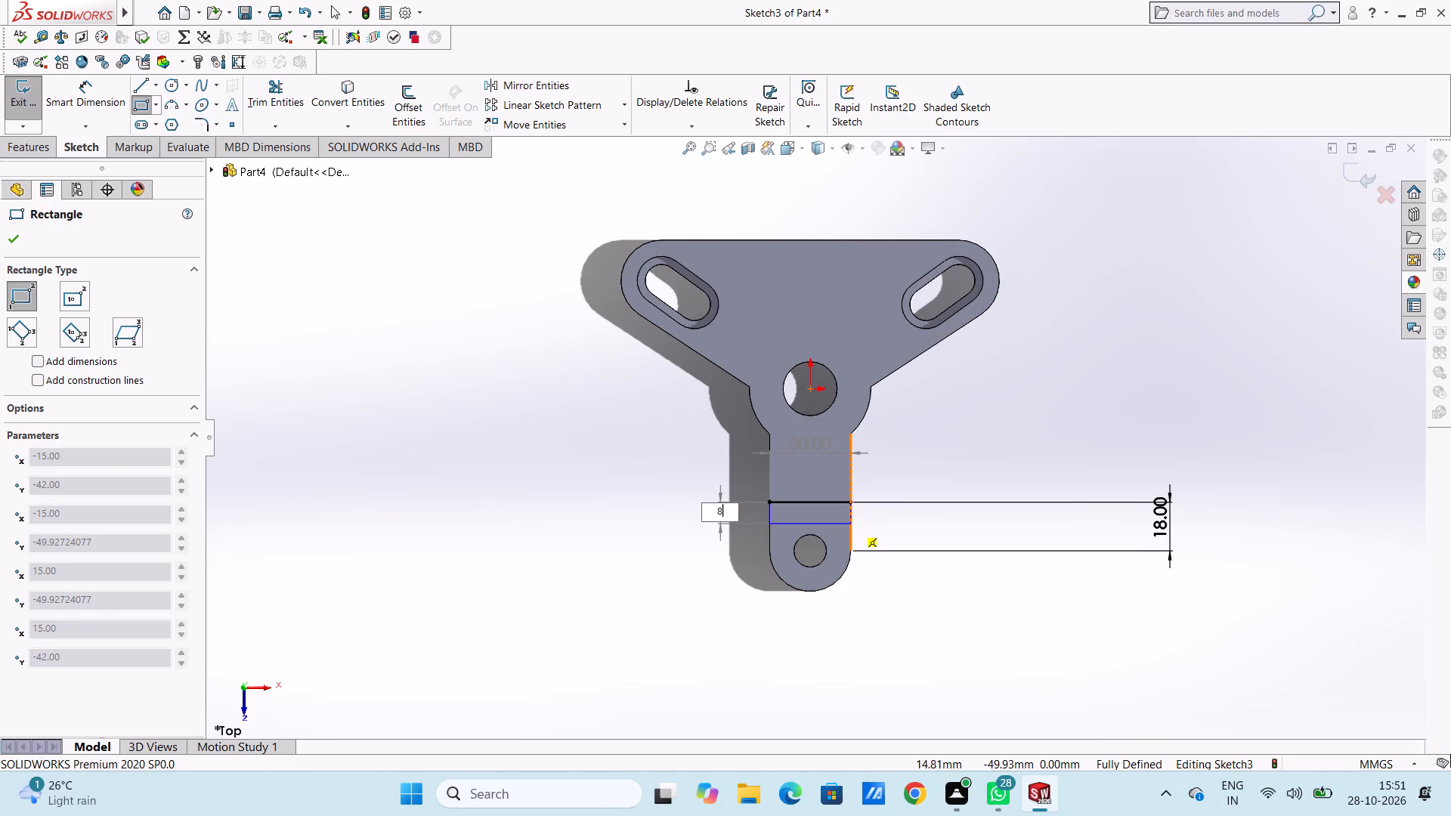
pyautogui.press('Return')
pyautogui.press('Return')
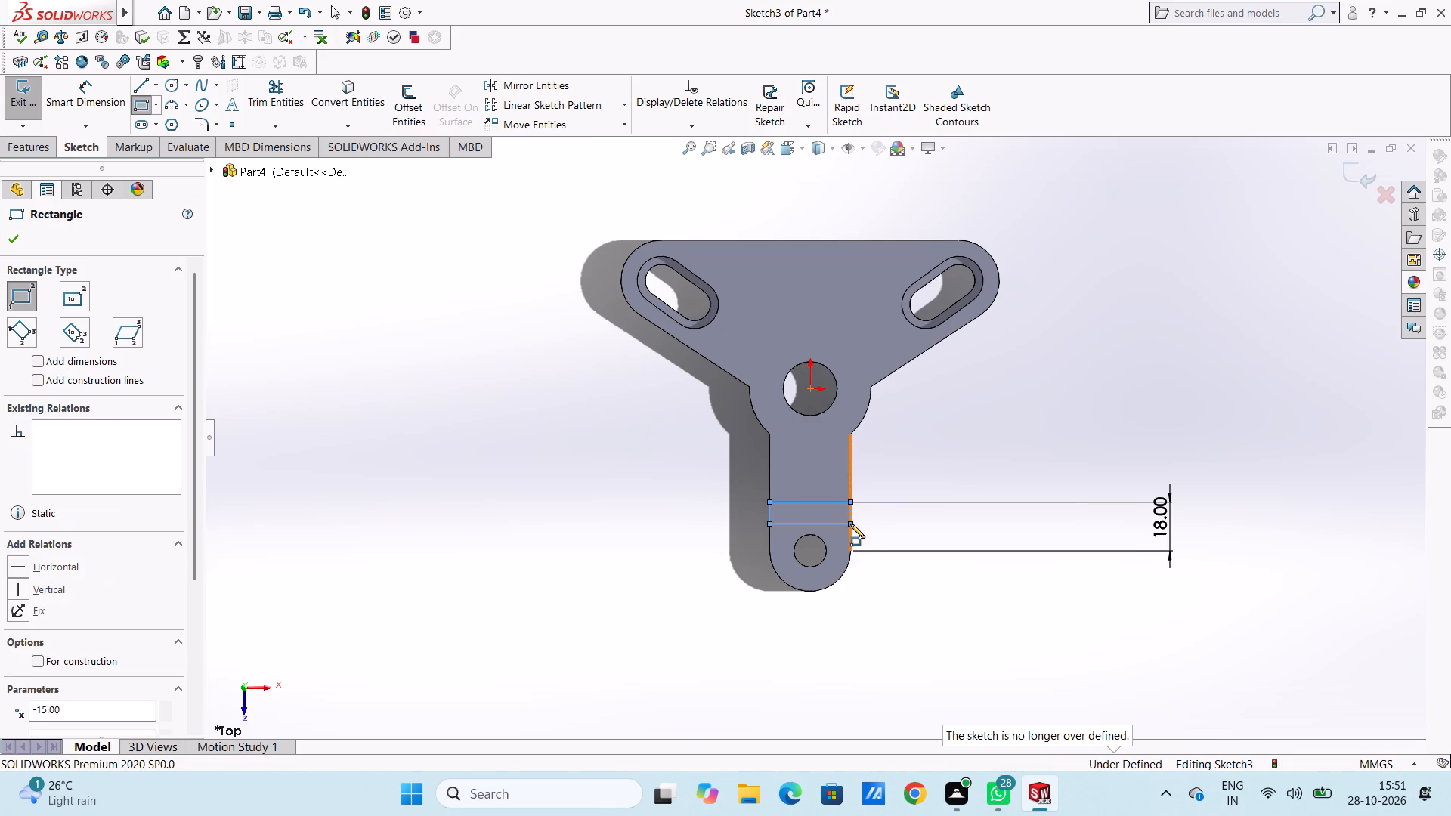
pyautogui.click(13, 233)
pyautogui.click(338, 383)
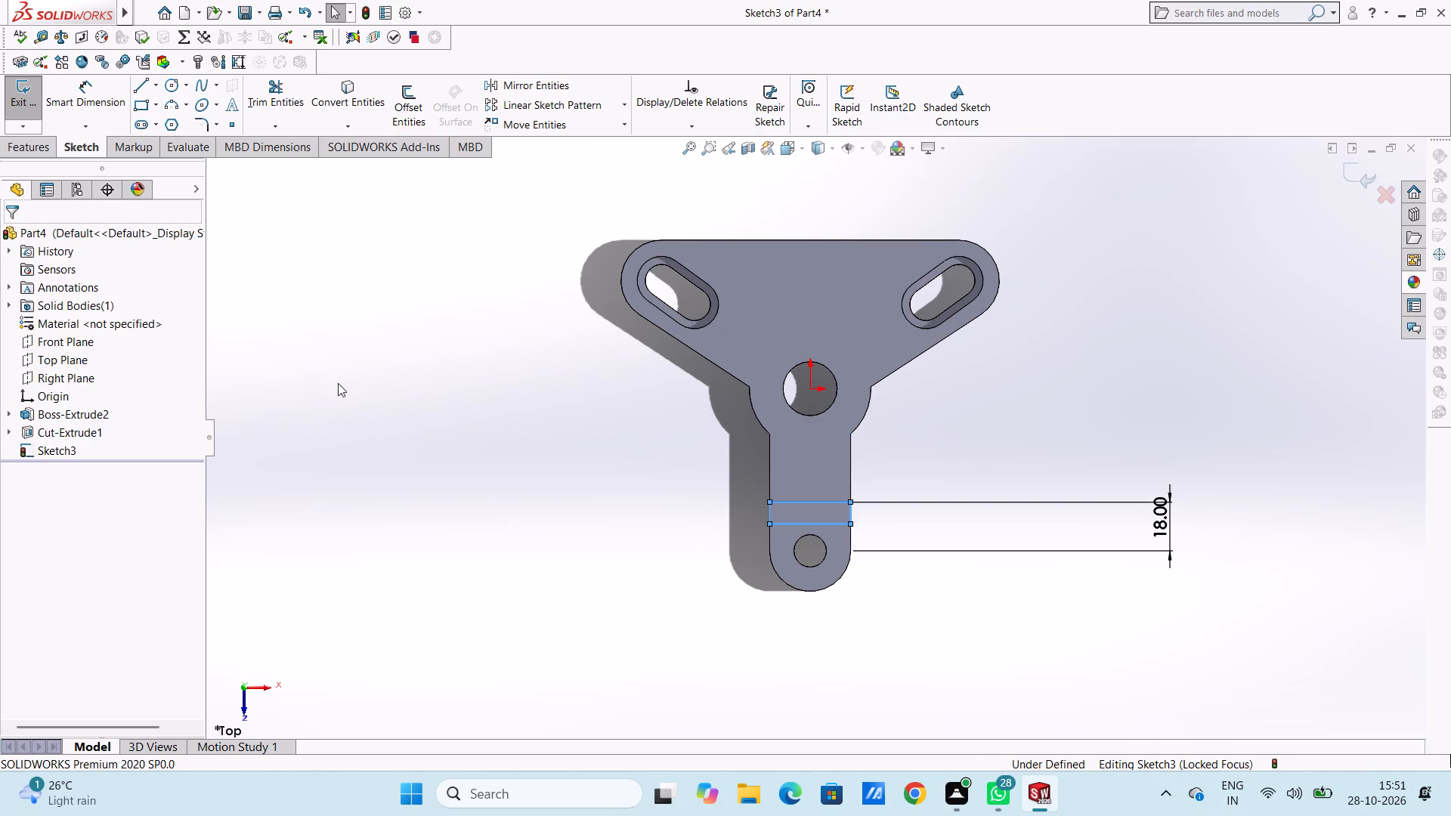
# Dimension the height of the rectangle on the lower arm along its left side.
pyautogui.click(113, 103)
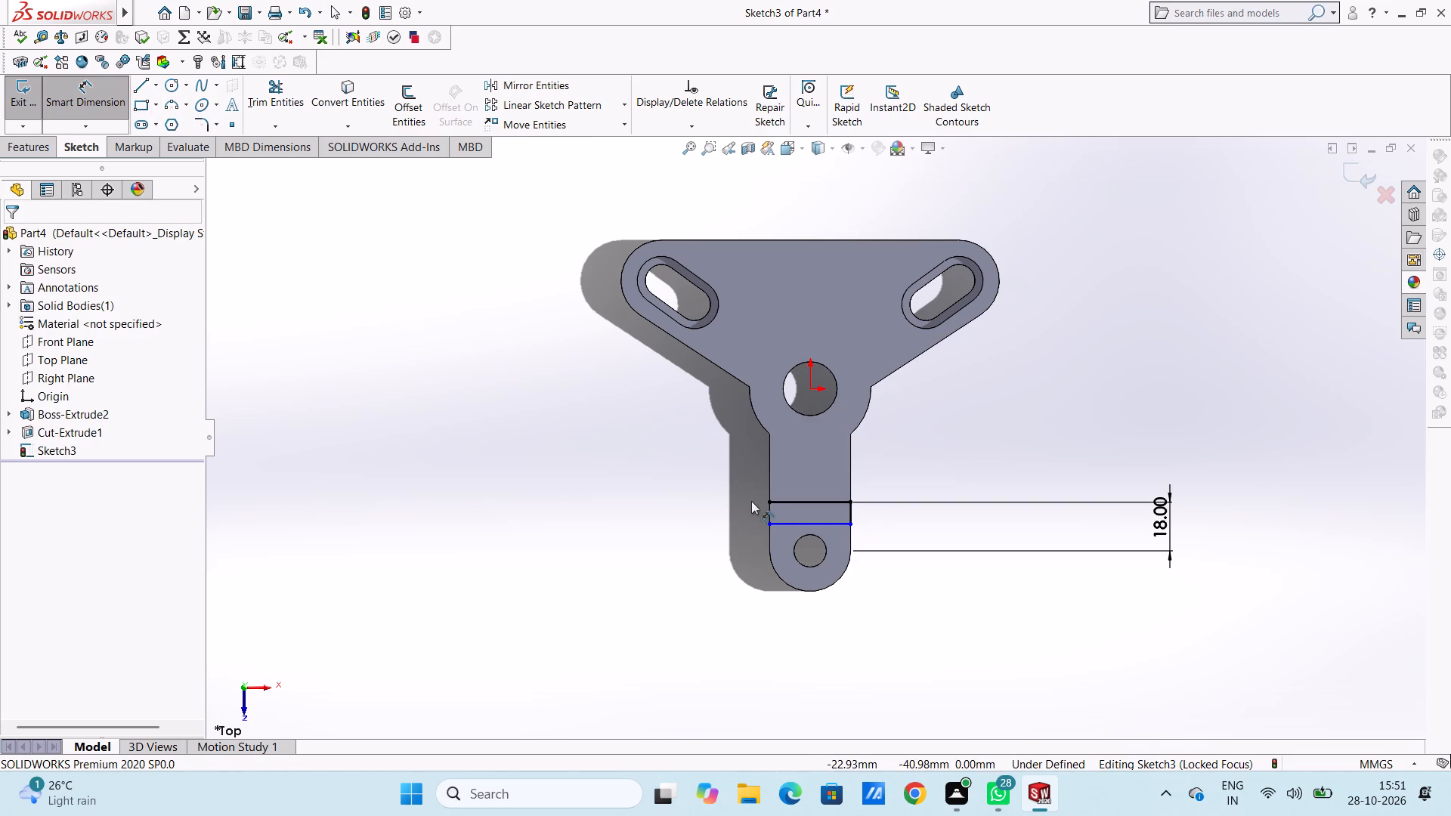
pyautogui.click(769, 511)
pyautogui.click(453, 552)
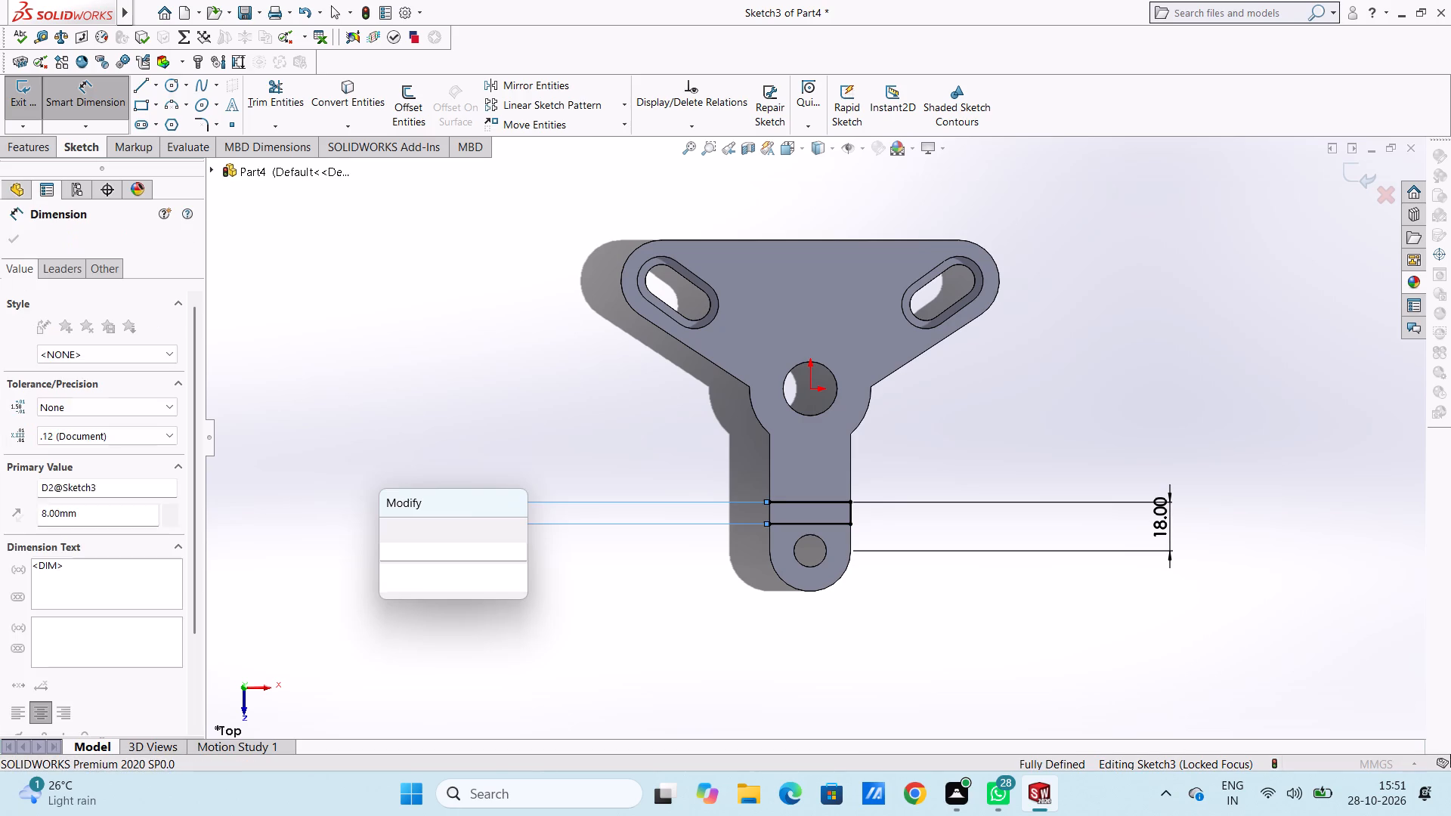
pyautogui.click(383, 529)
pyautogui.click(388, 485)
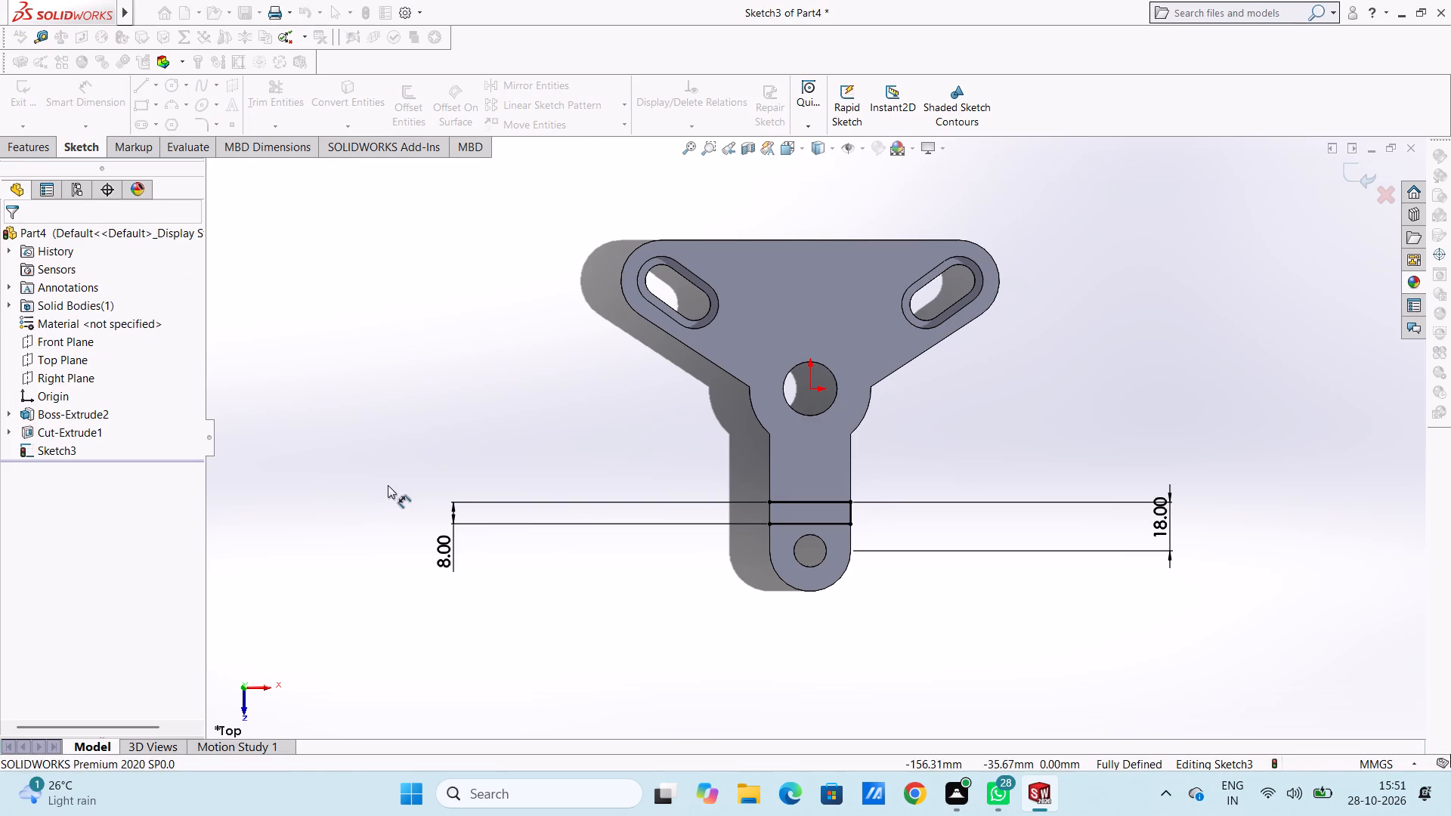
# Extrude the 30 x 8 mm rectangle on the lower arm 10 mm upward, merged with the body.
pyautogui.moveTo(634, 627); pyautogui.dragTo(500, 485, button='middle')
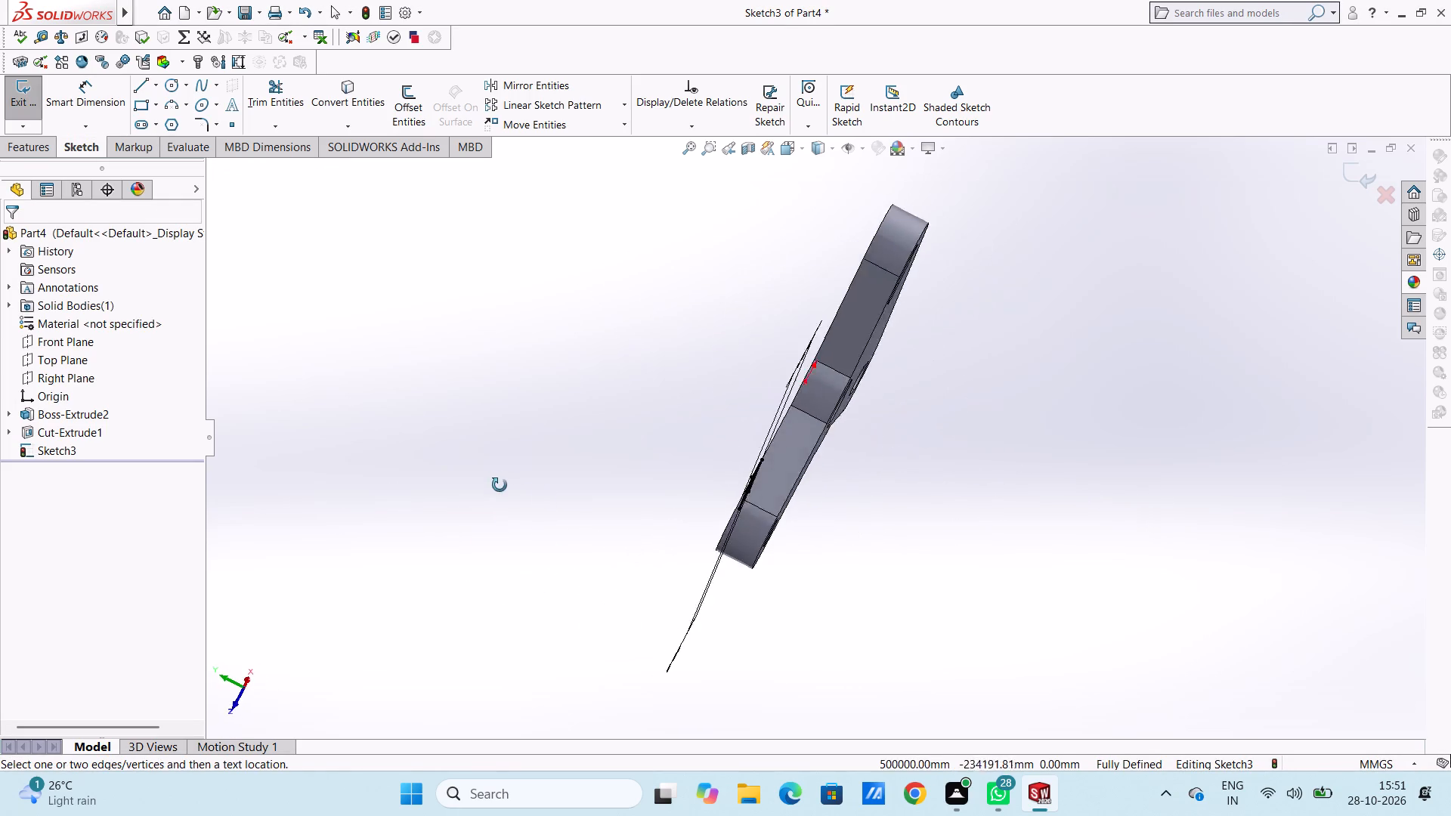
pyautogui.moveTo(500, 485); pyautogui.dragTo(558, 515, button='middle')
pyautogui.moveTo(809, 524); pyautogui.dragTo(784, 517, button='middle')
pyautogui.scroll(-3, 756, 474)
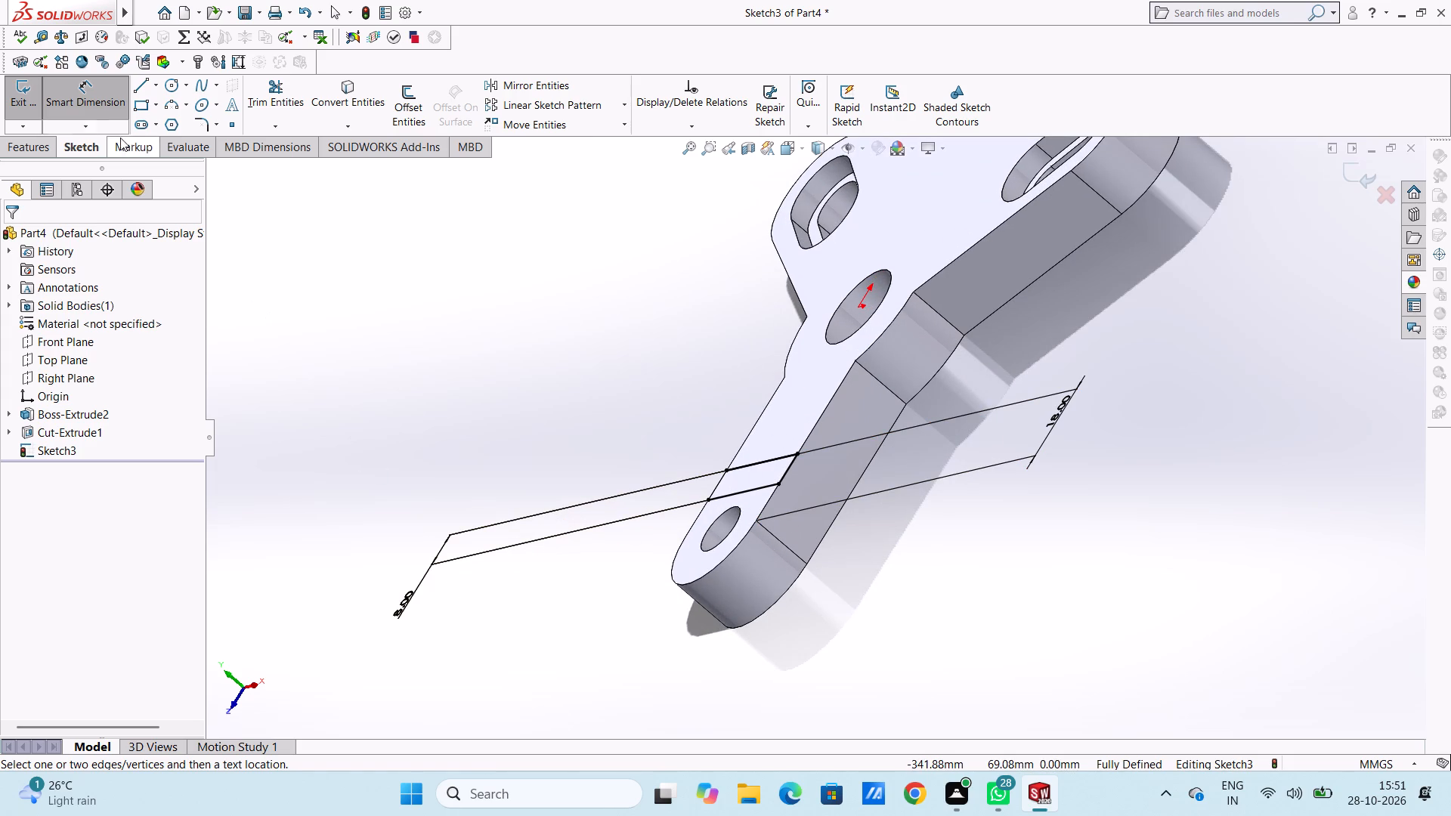
pyautogui.click(82, 96)
pyautogui.click(29, 147)
pyautogui.click(35, 105)
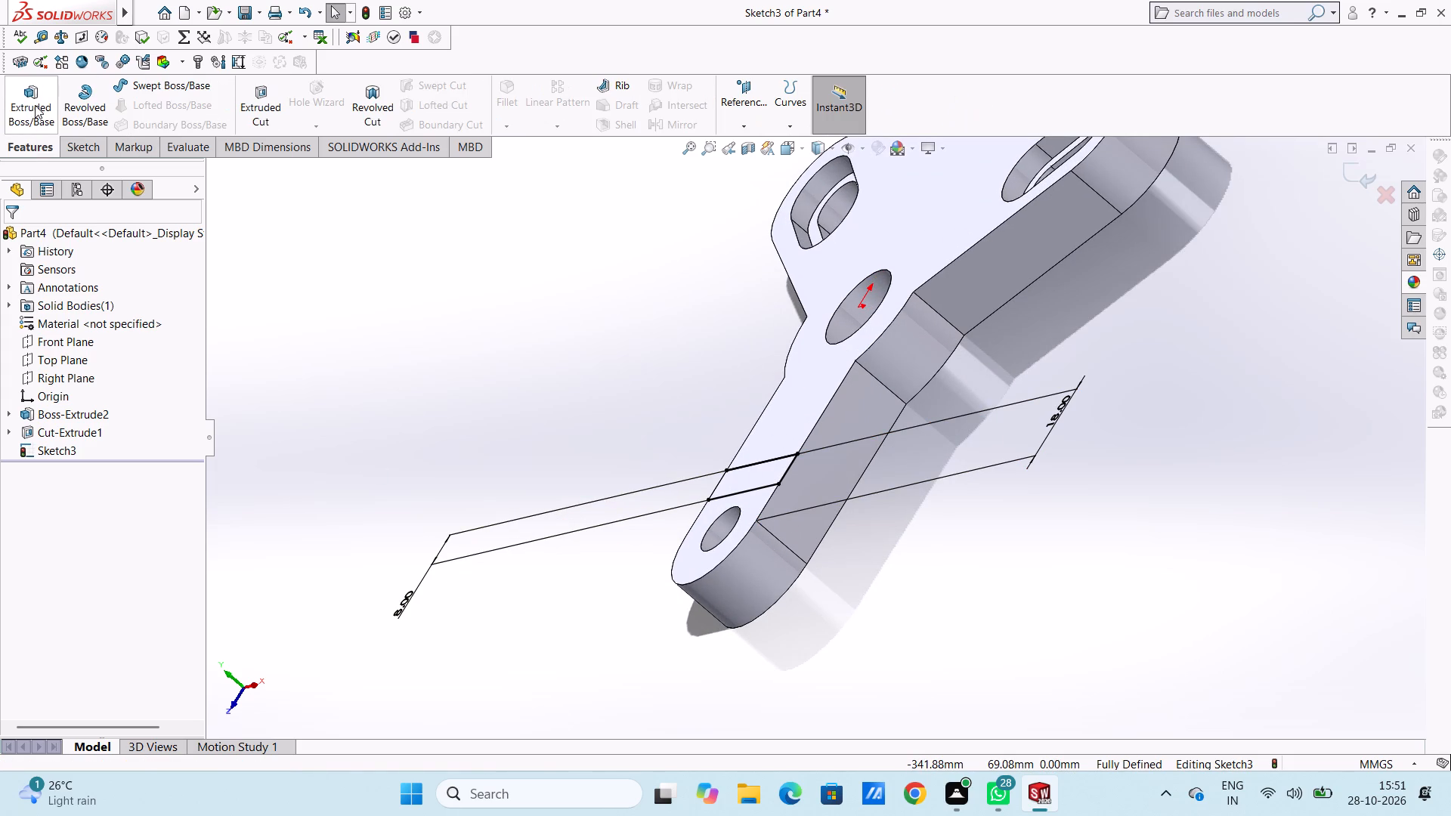
pyautogui.click(745, 475)
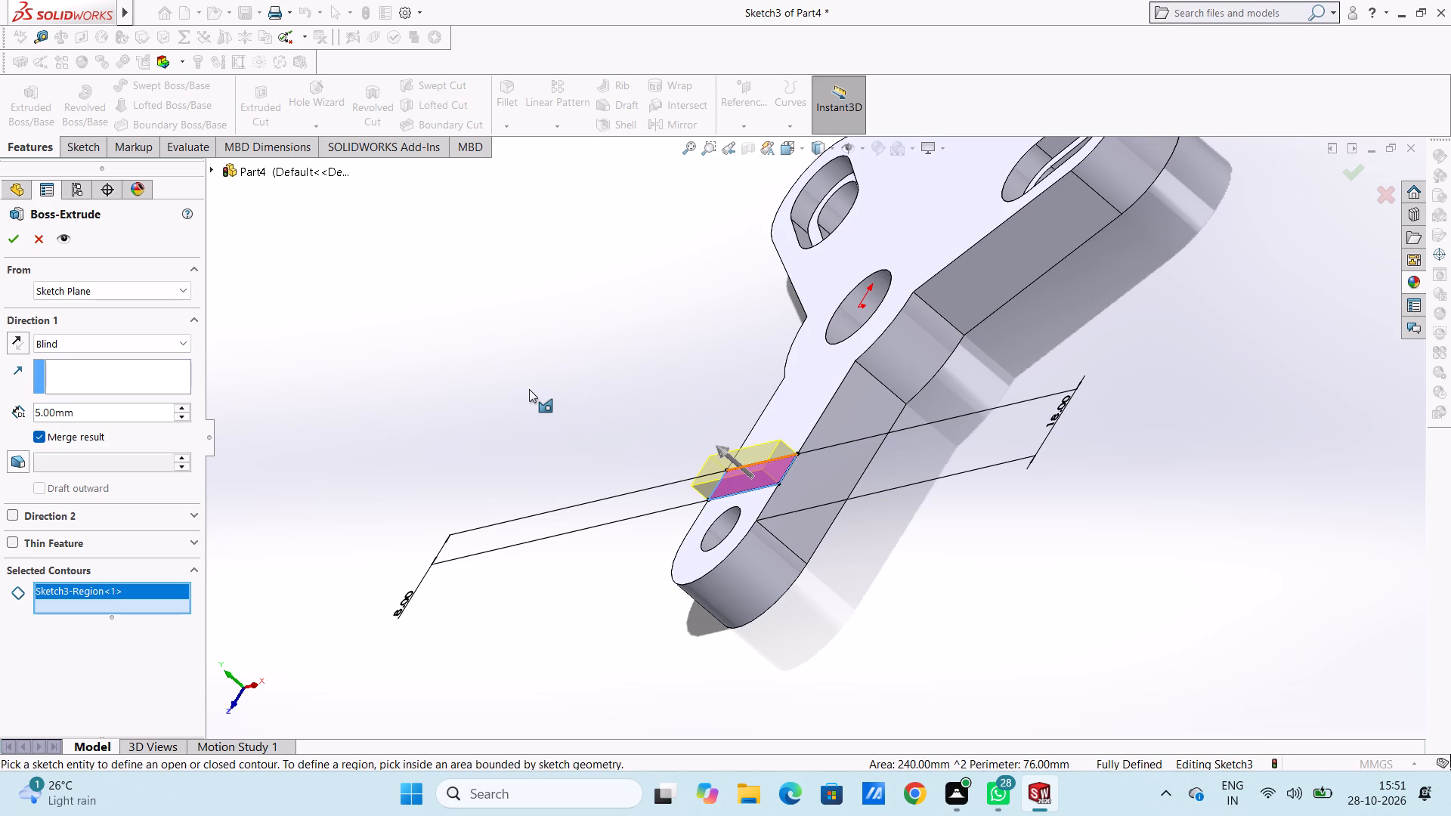
pyautogui.press('1')
pyautogui.doubleClick(105, 419)
pyautogui.write('10')
pyautogui.press('Return')
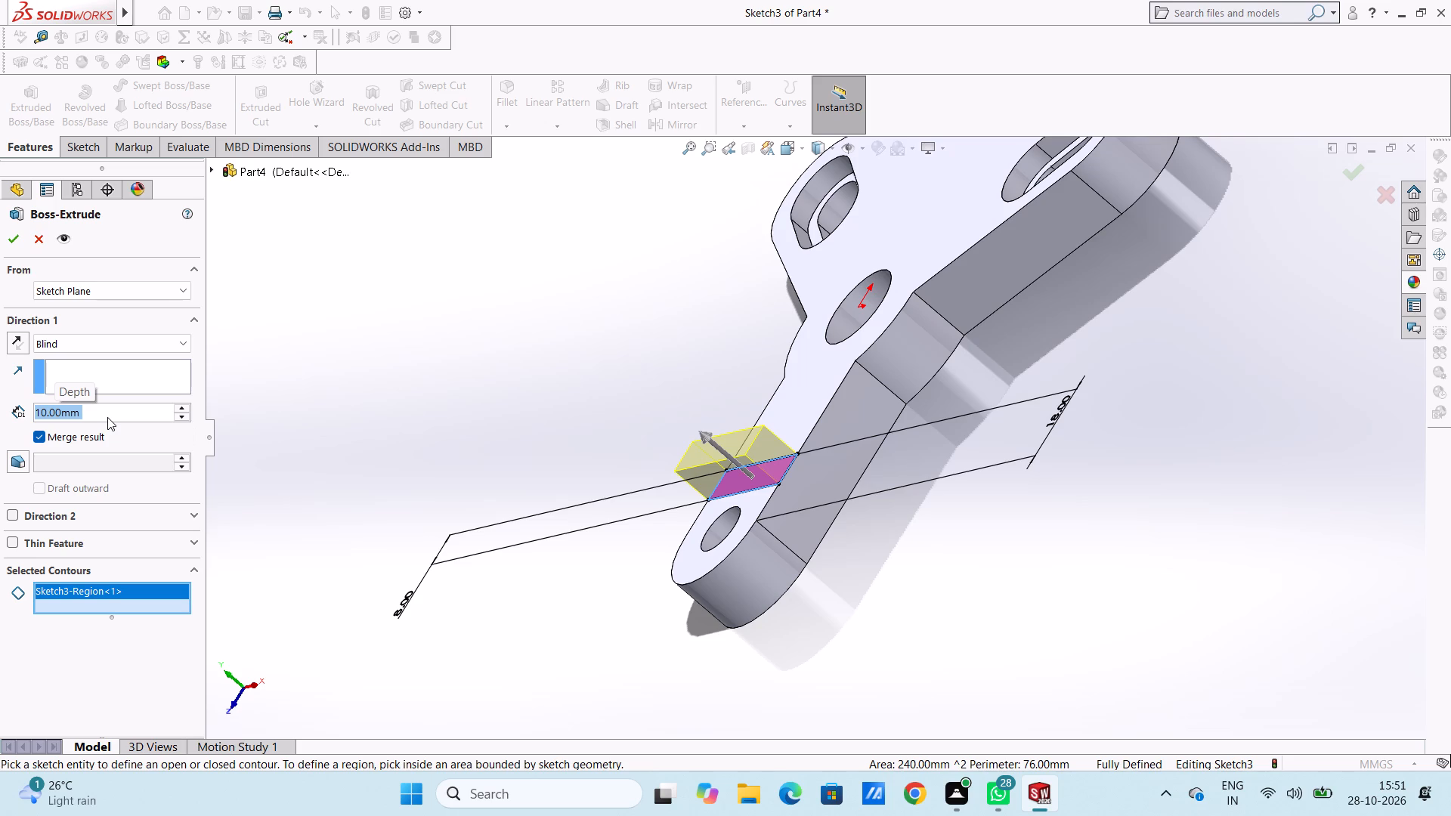
pyautogui.click(7, 236)
pyautogui.click(408, 306)
# On the raised band's top face, sketch two concentric circles of 15 mm and 6 mm radius centred on the lower arm's hole.
pyautogui.scroll(4, 471, 393)
pyautogui.moveTo(554, 429); pyautogui.dragTo(603, 439, button='middle')
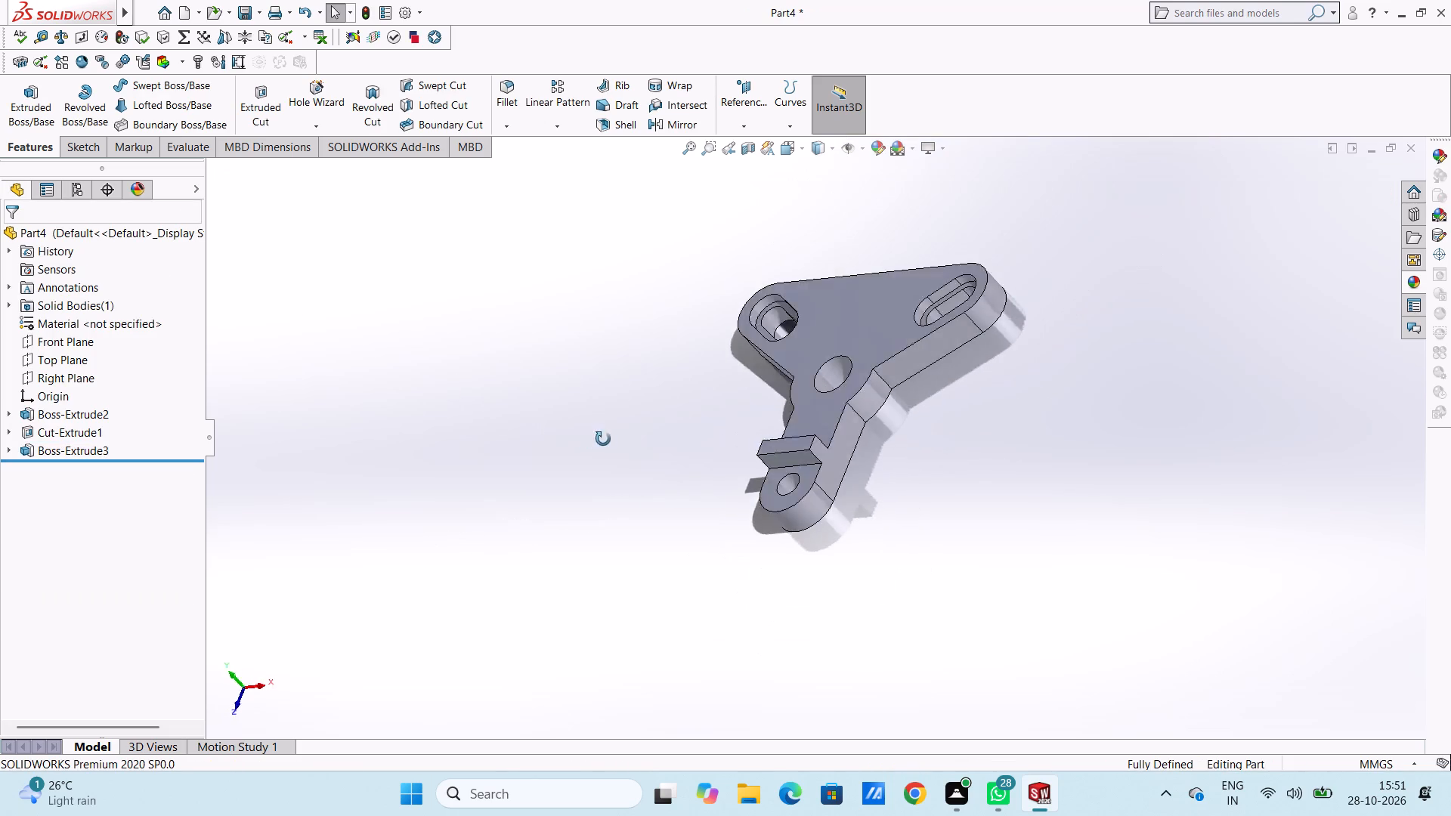
pyautogui.moveTo(603, 439); pyautogui.dragTo(565, 459, button='middle')
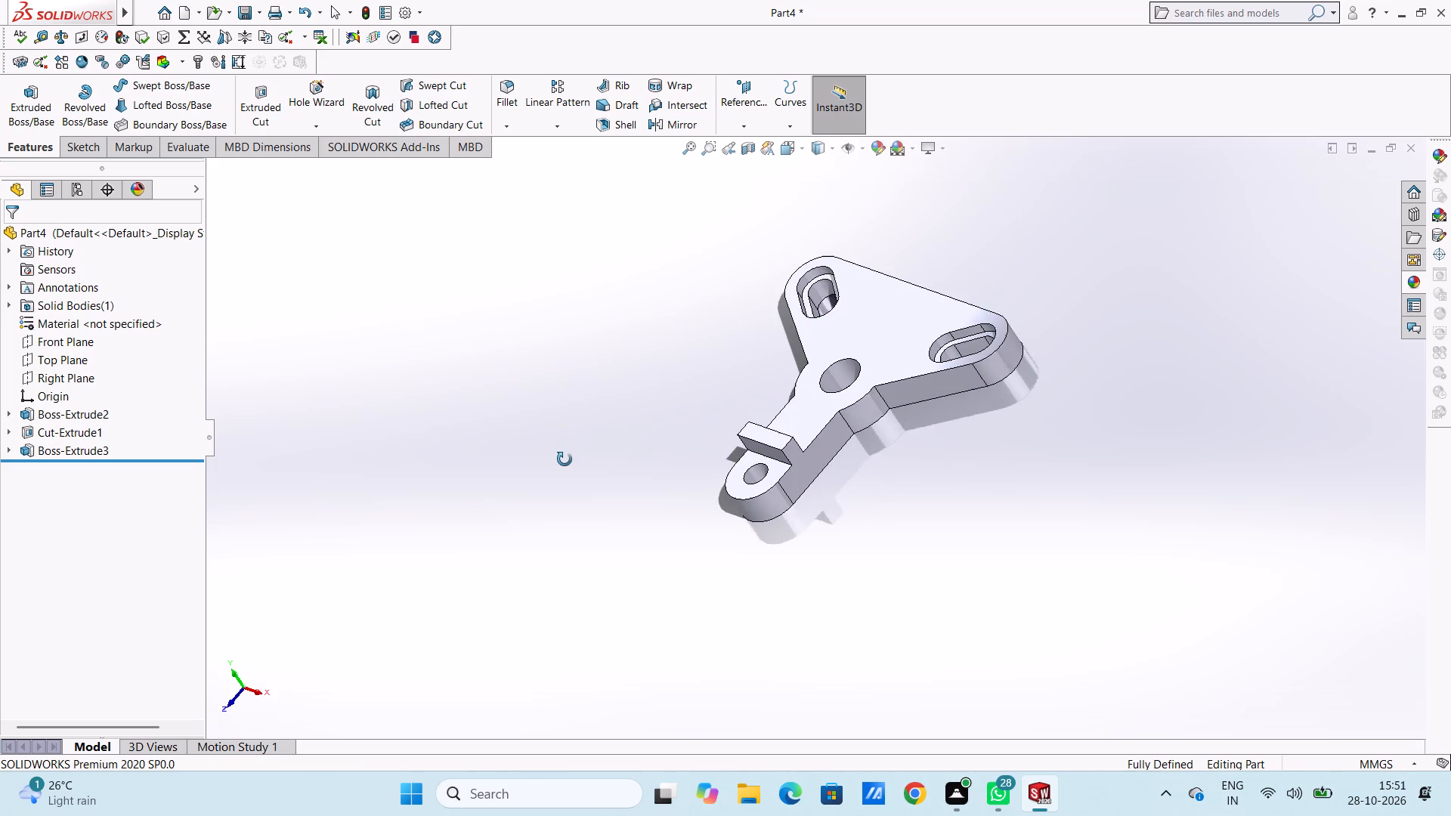
pyautogui.moveTo(565, 459); pyautogui.dragTo(573, 465, button='middle')
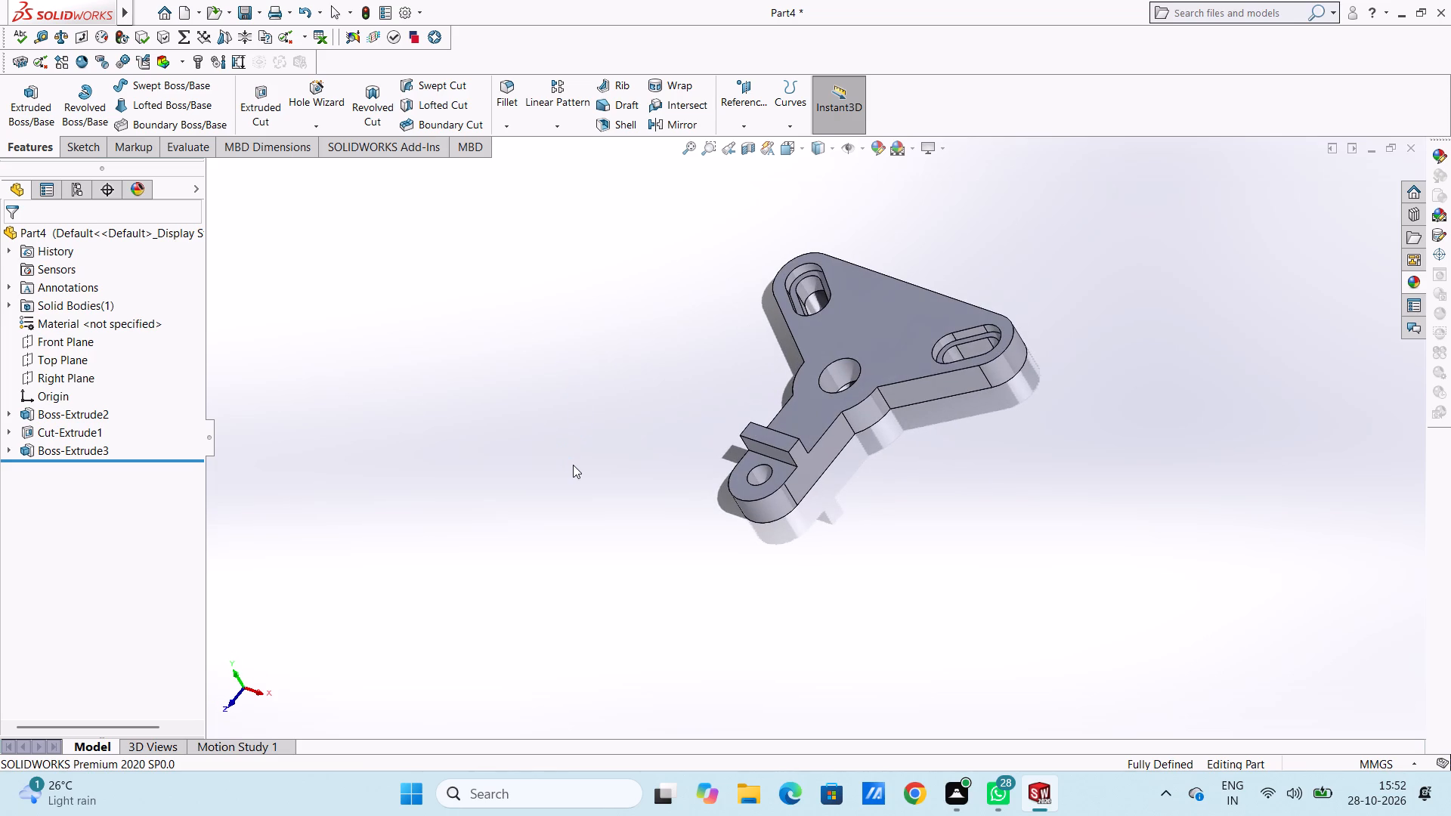
pyautogui.hotkey('ctrl', '5')
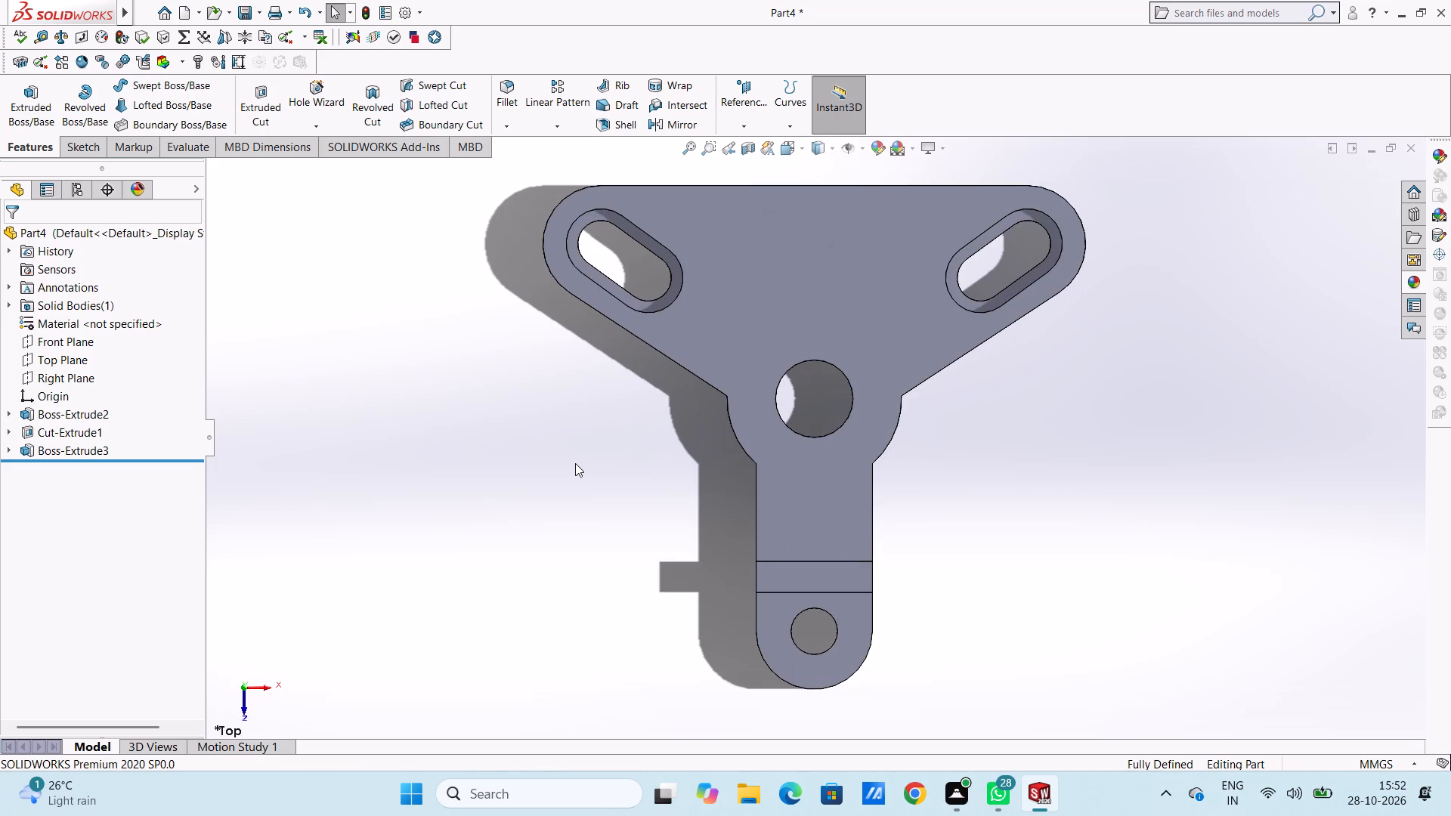
pyautogui.scroll(4, 575, 463)
pyautogui.scroll(-3, 880, 561)
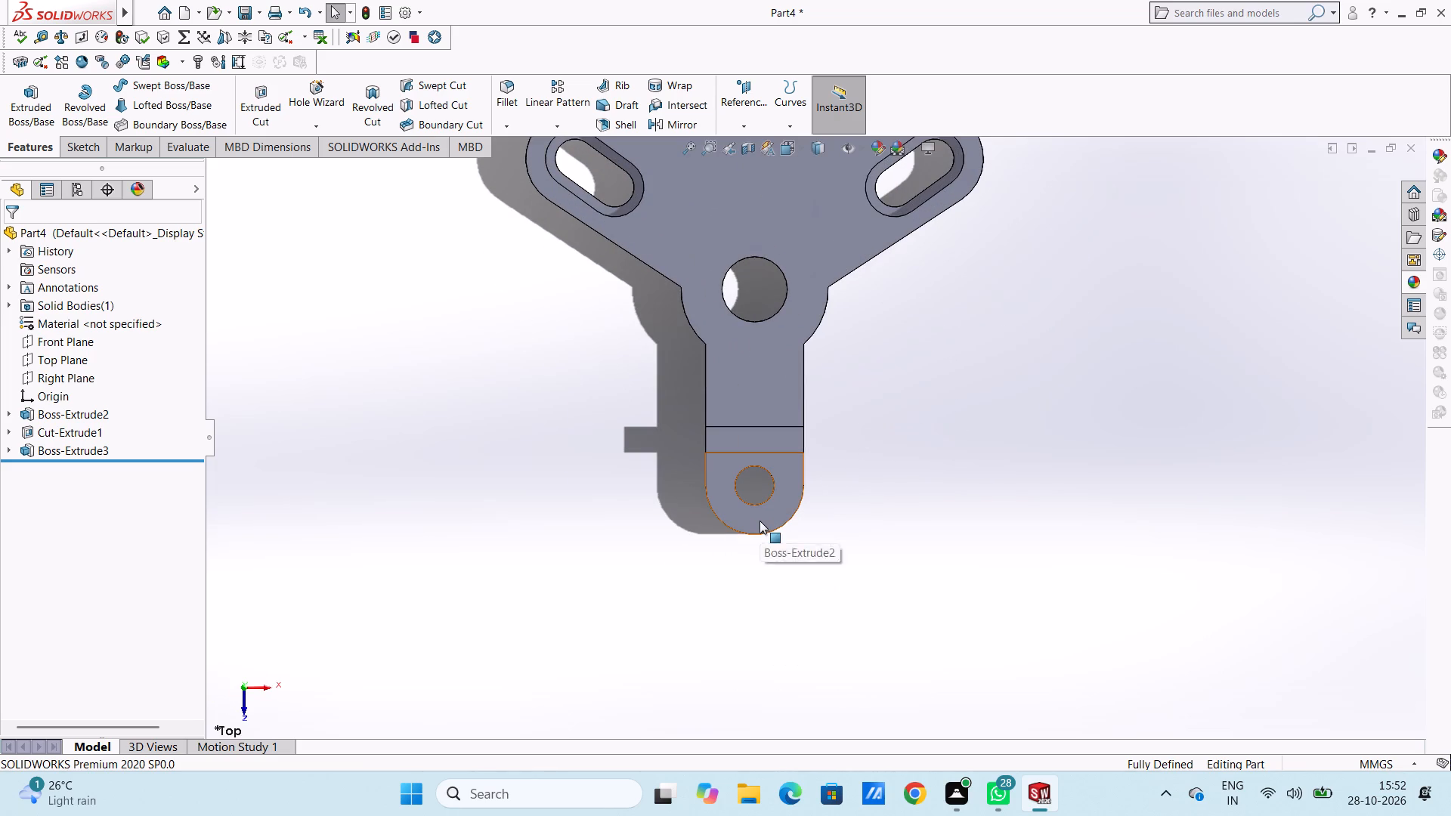
pyautogui.click(770, 444)
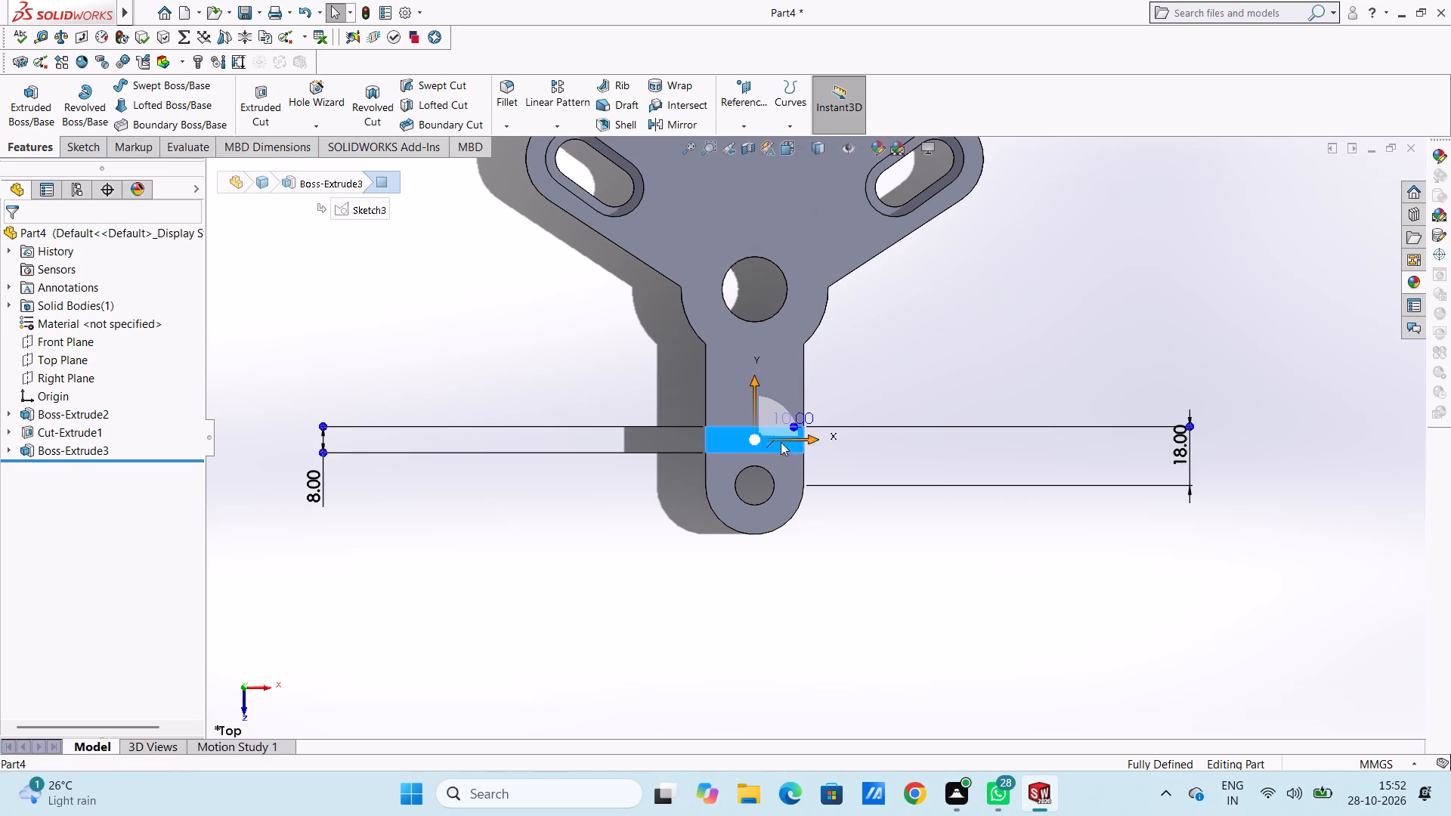
pyautogui.click(834, 405)
pyautogui.click(925, 404)
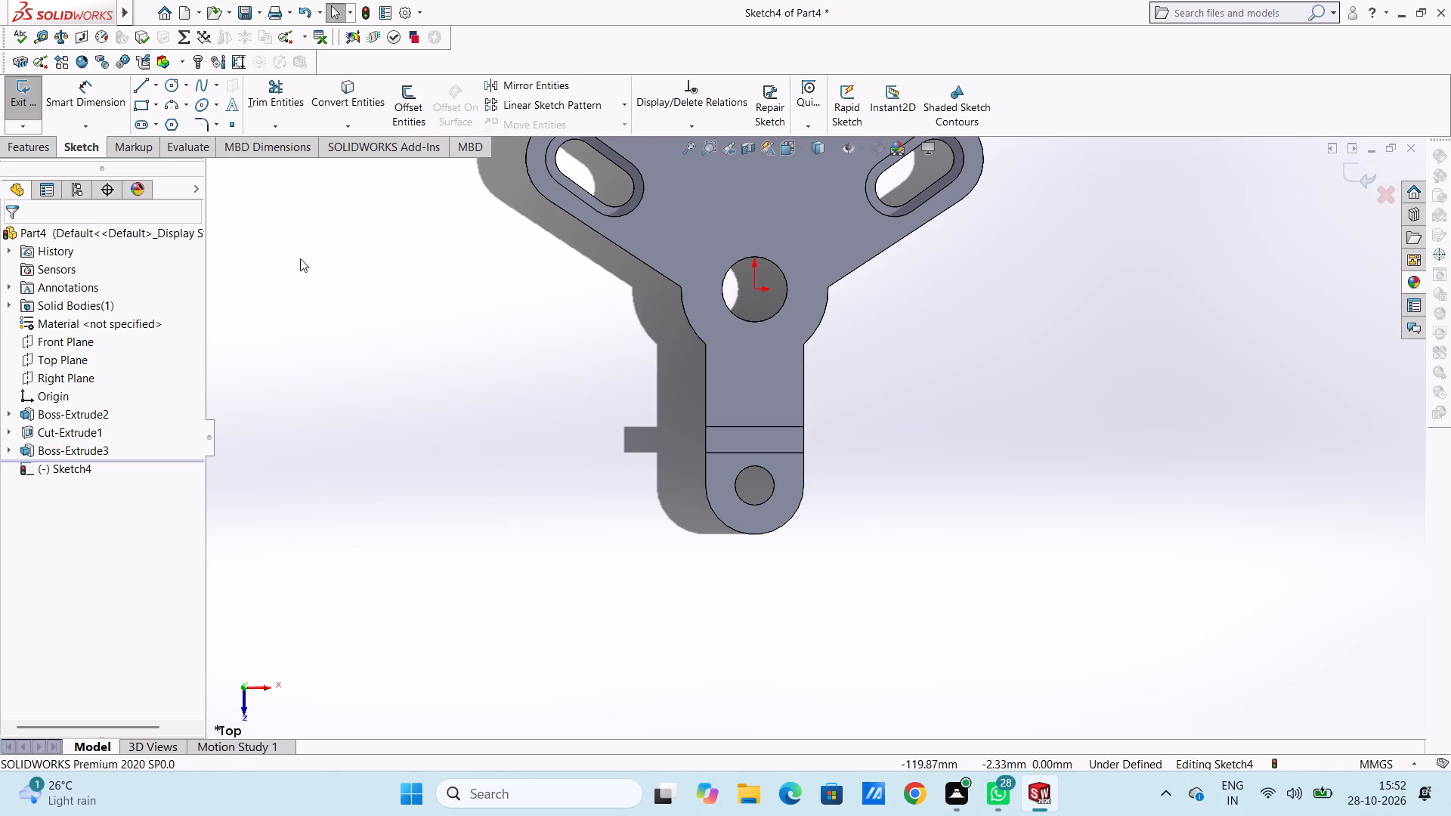
pyautogui.click(169, 89)
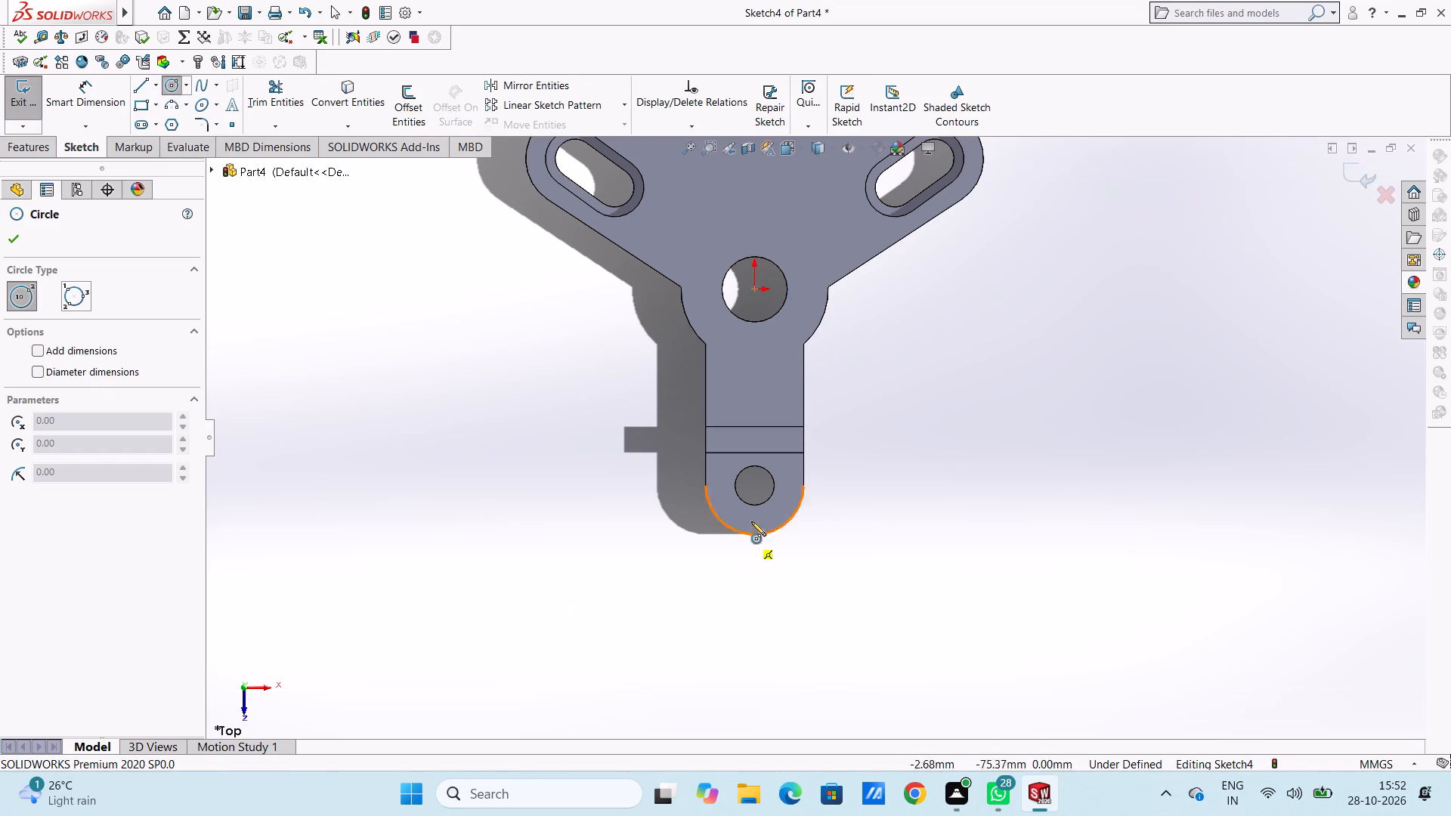
pyautogui.scroll(-4, 753, 509)
pyautogui.click(773, 437)
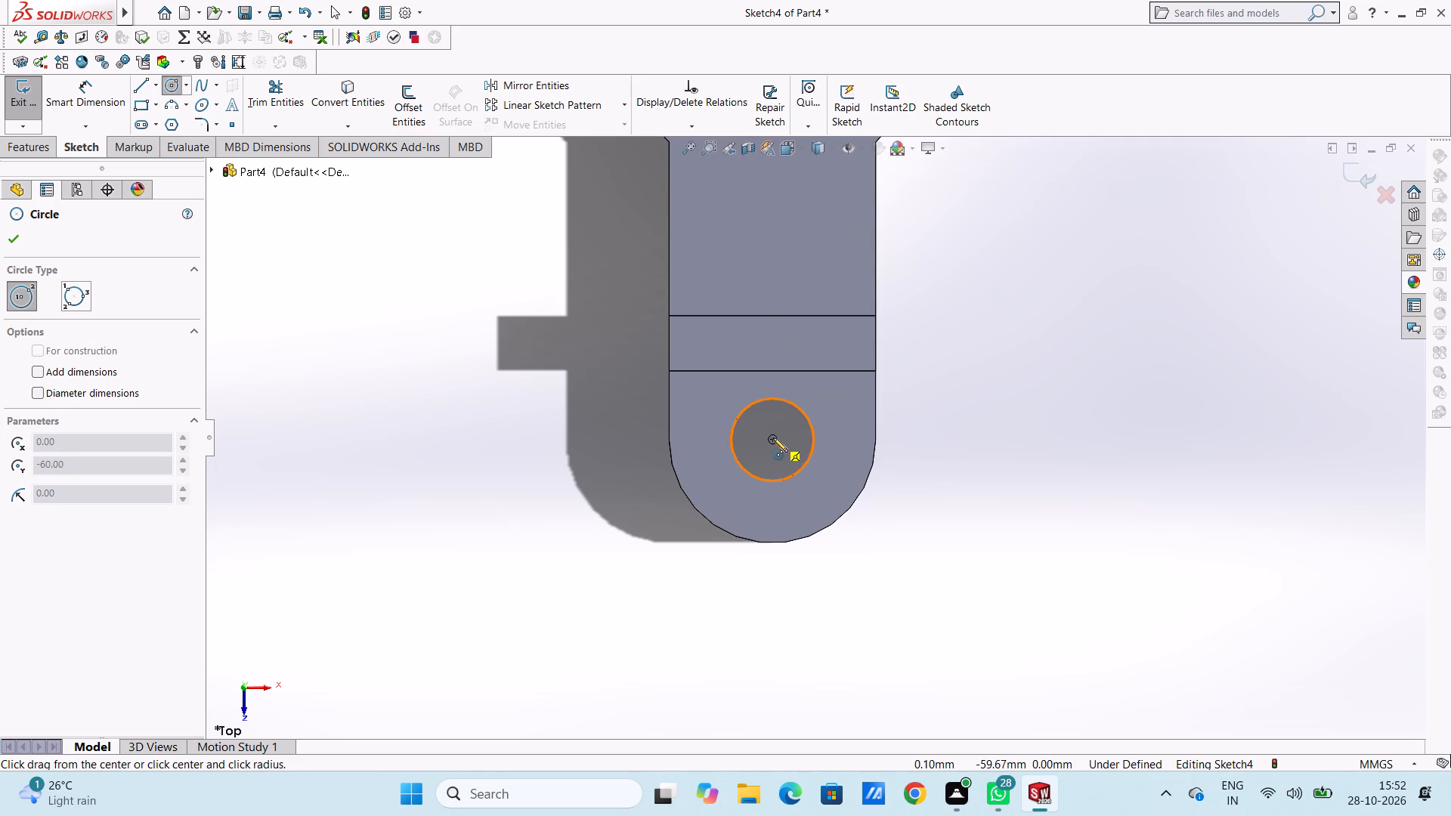
pyautogui.click(814, 536)
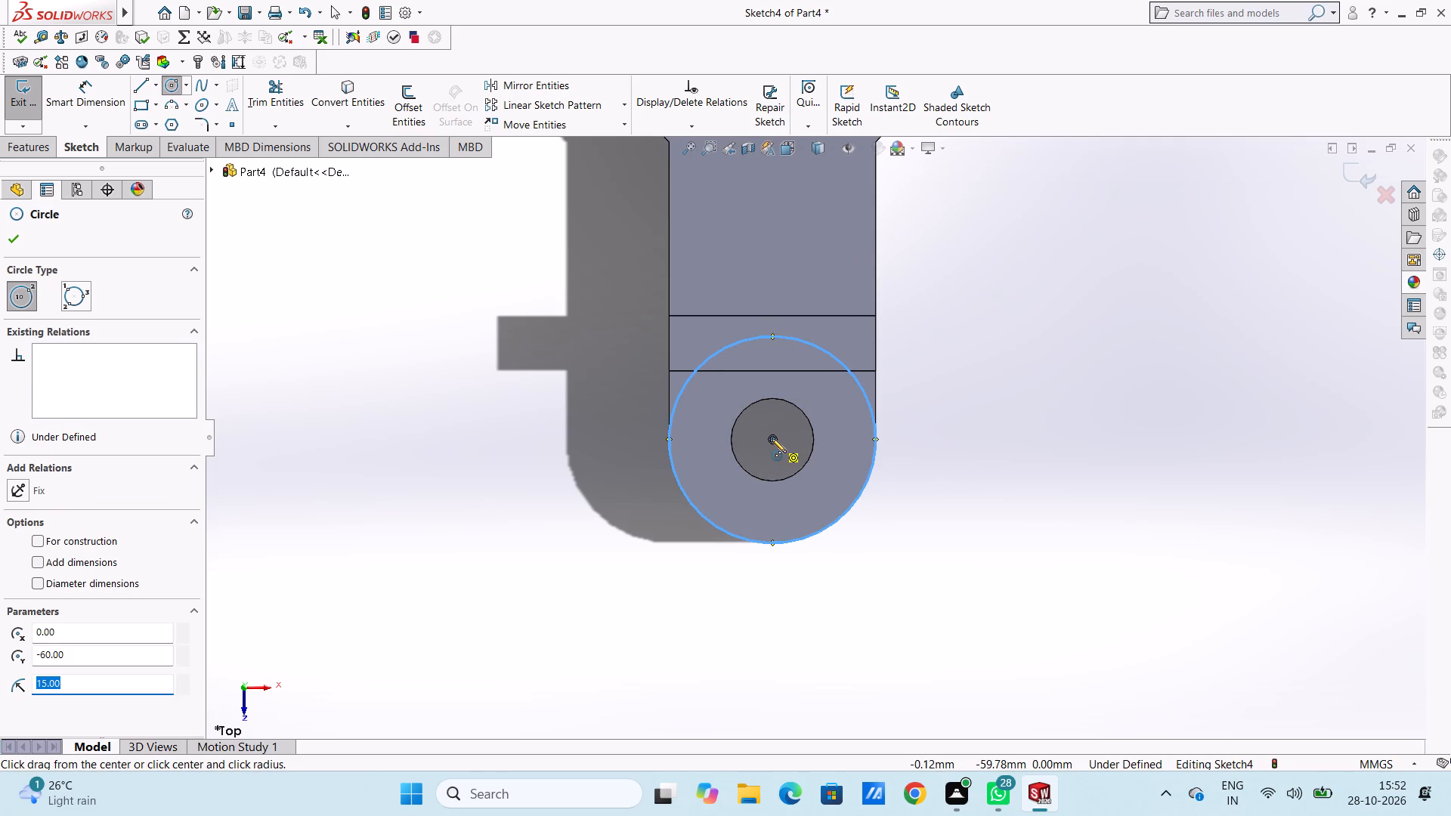
pyautogui.click(772, 438)
pyautogui.click(797, 470)
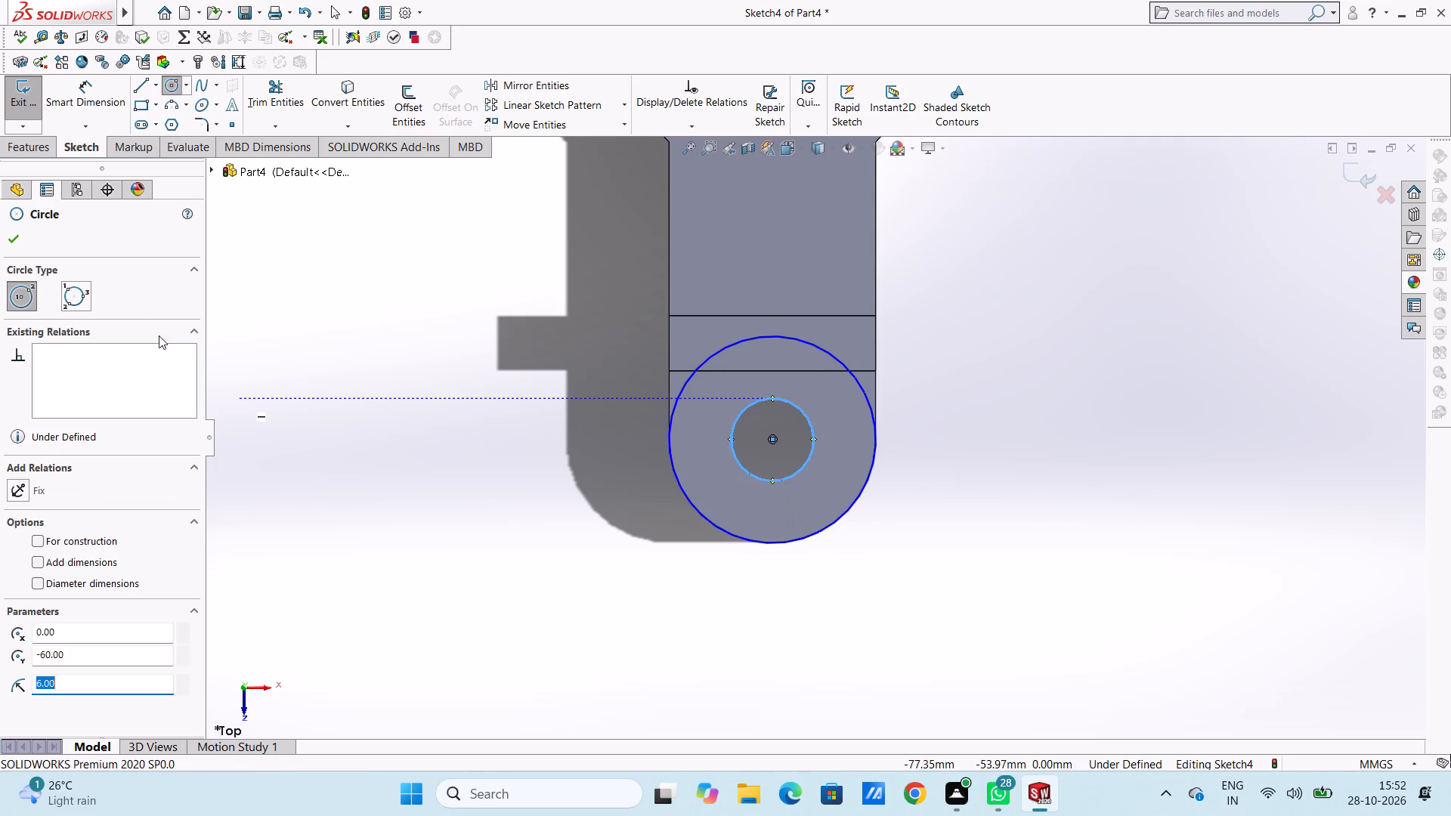
pyautogui.click(19, 244)
pyautogui.click(438, 304)
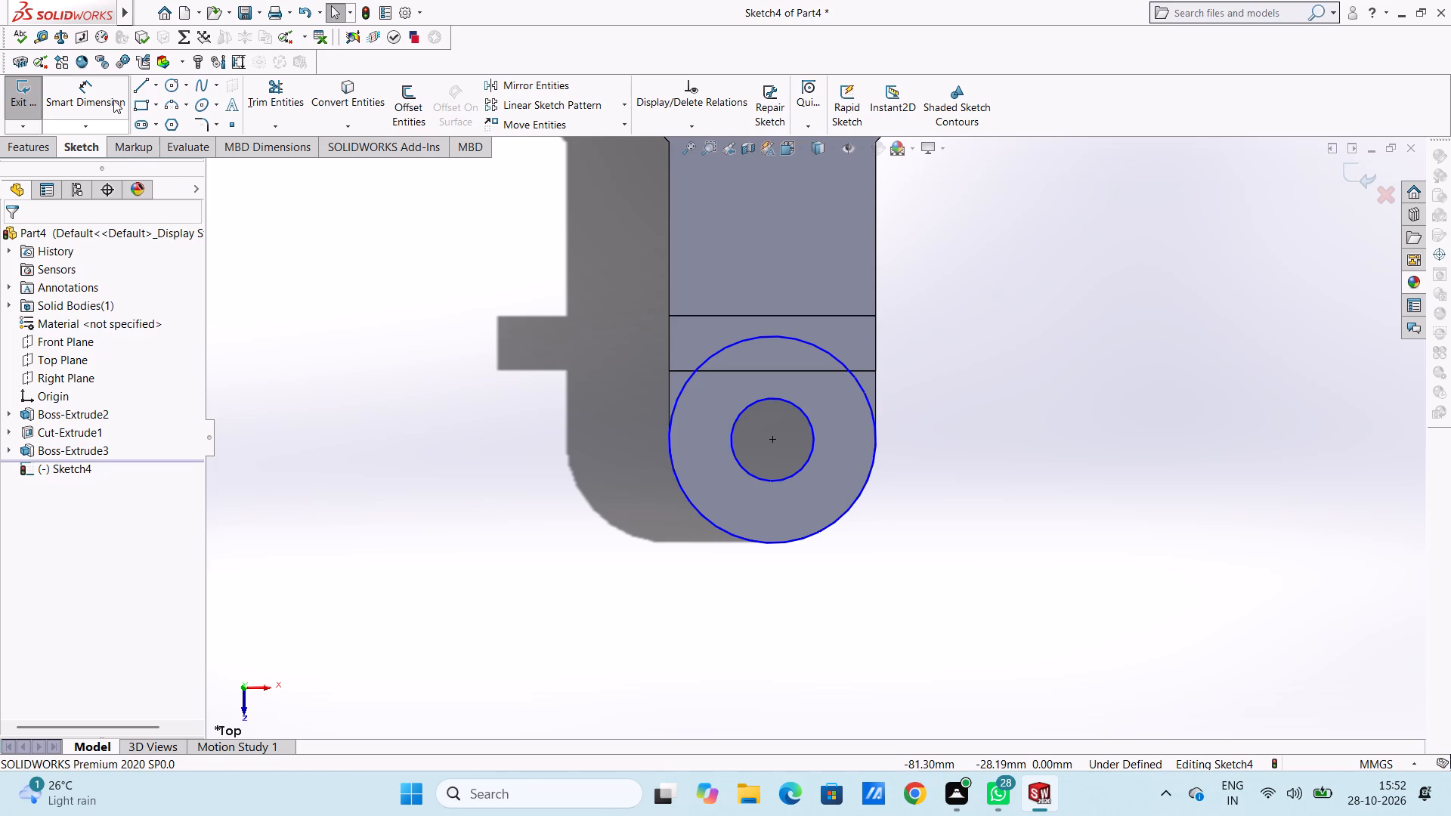
# Sketch a horizontal line along the band's upper edge and vertical lines from both its ends to the outer circle's side points.
pyautogui.click(136, 88)
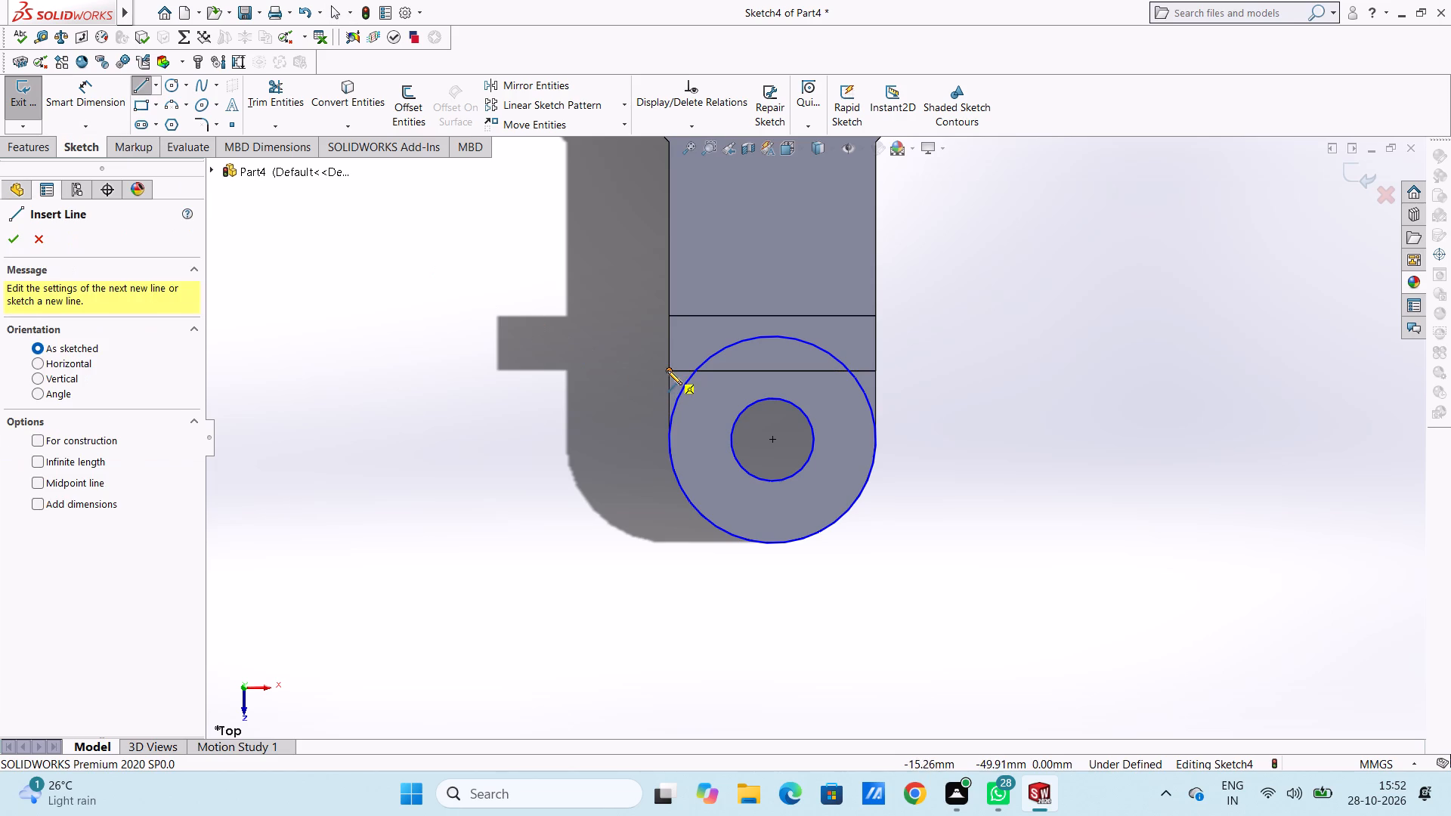
pyautogui.click(668, 314)
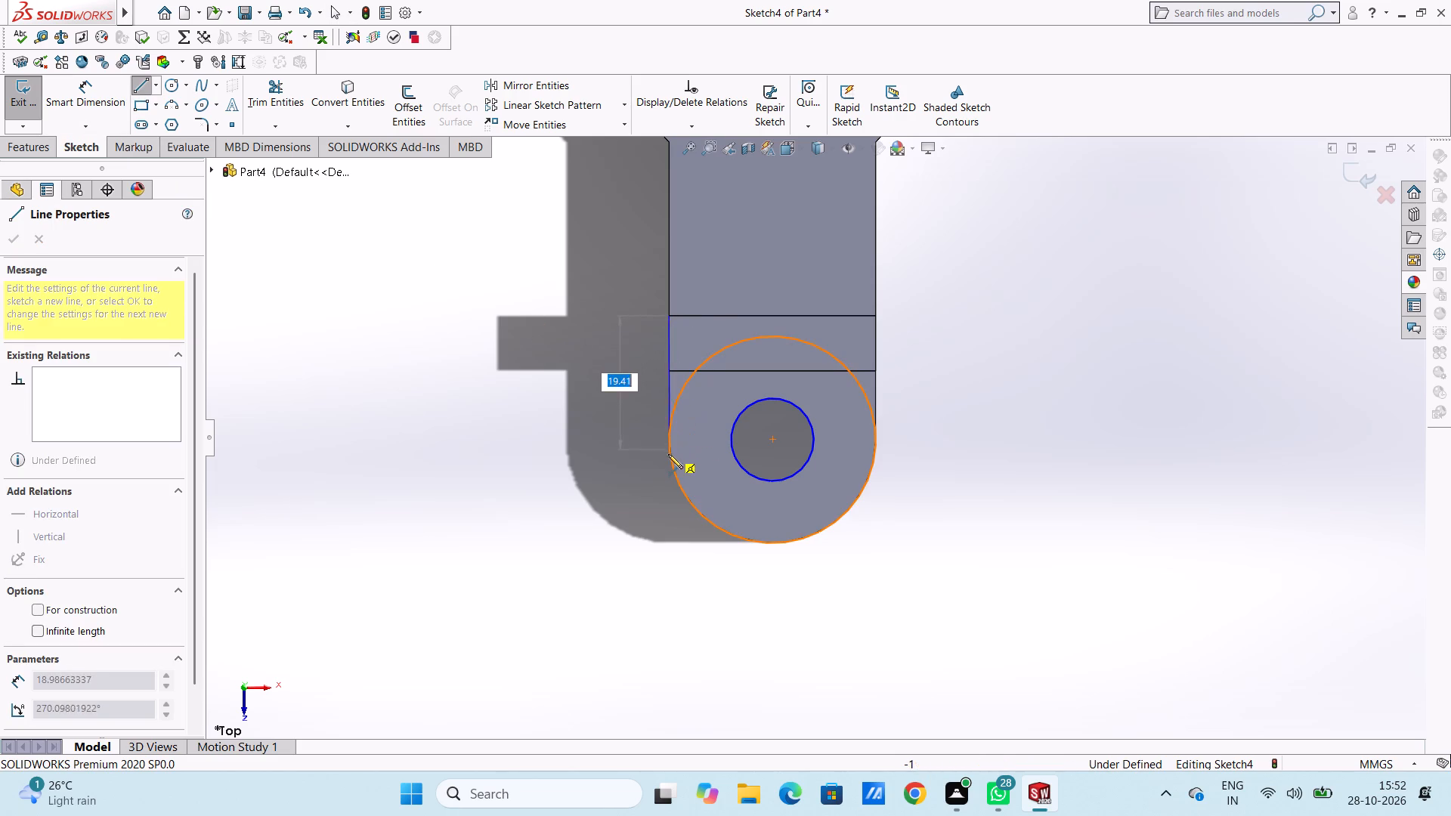
pyautogui.click(667, 440)
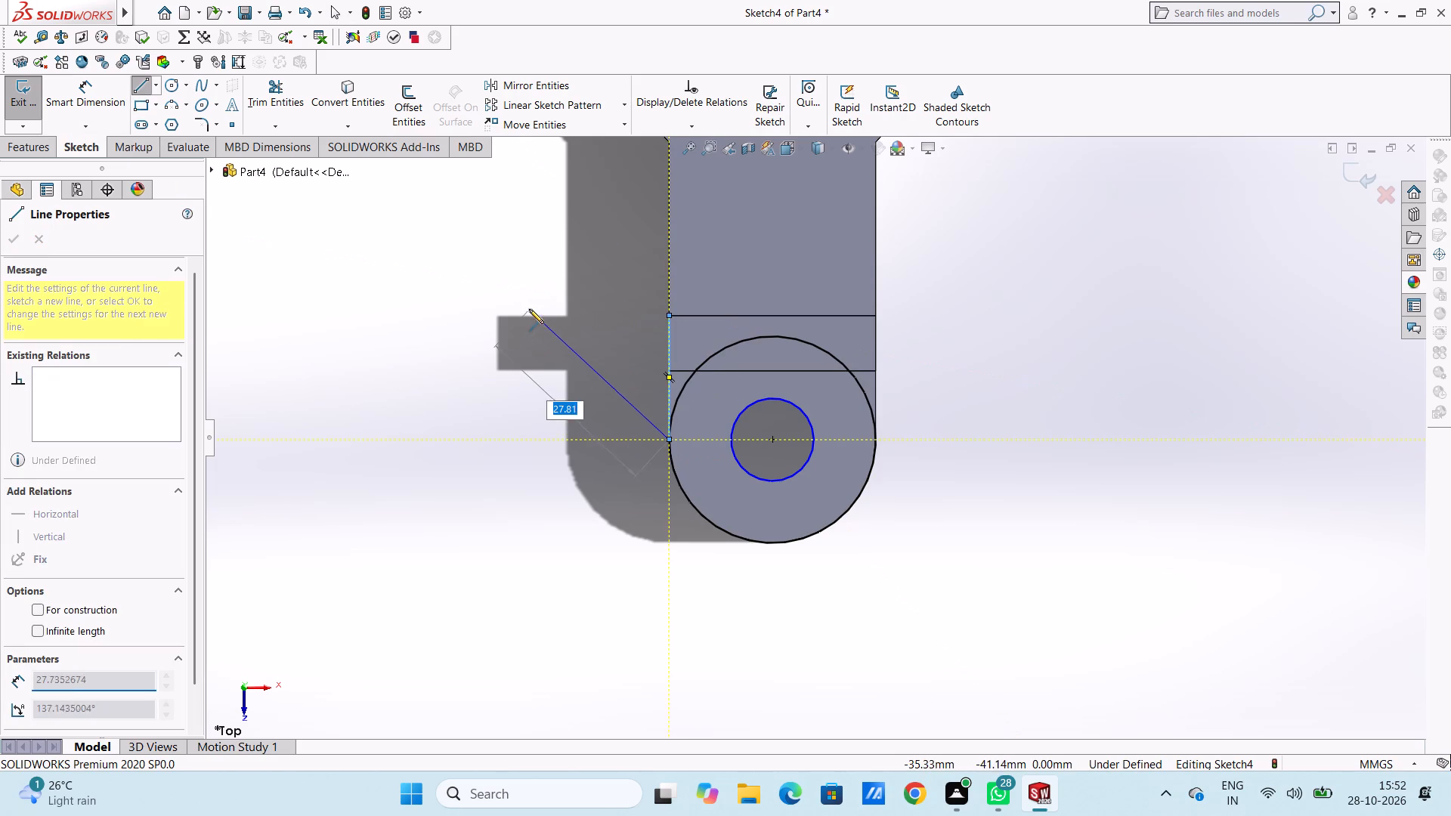
pyautogui.rightClick(529, 309)
pyautogui.doubleClick(539, 326)
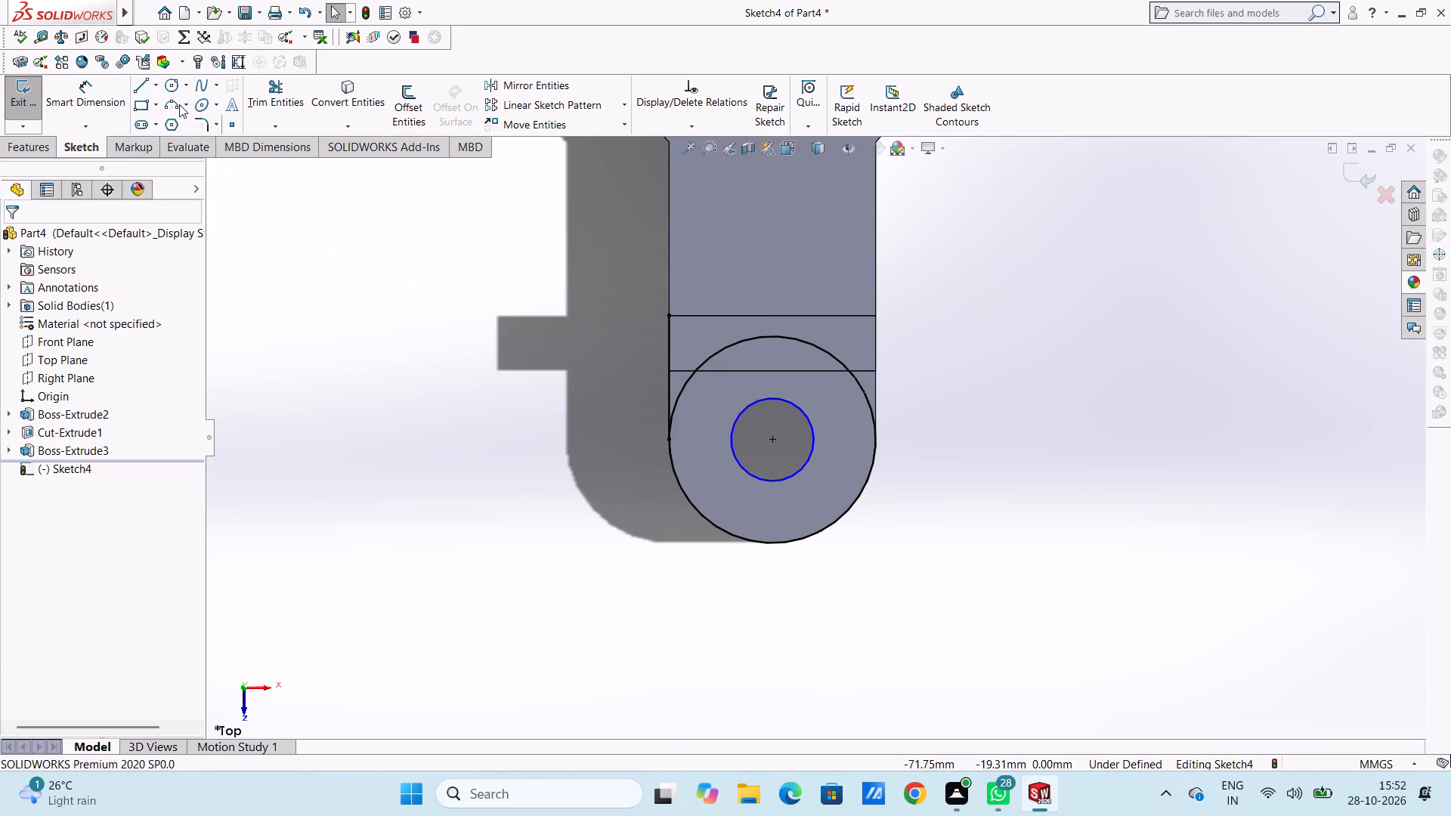
pyautogui.click(135, 91)
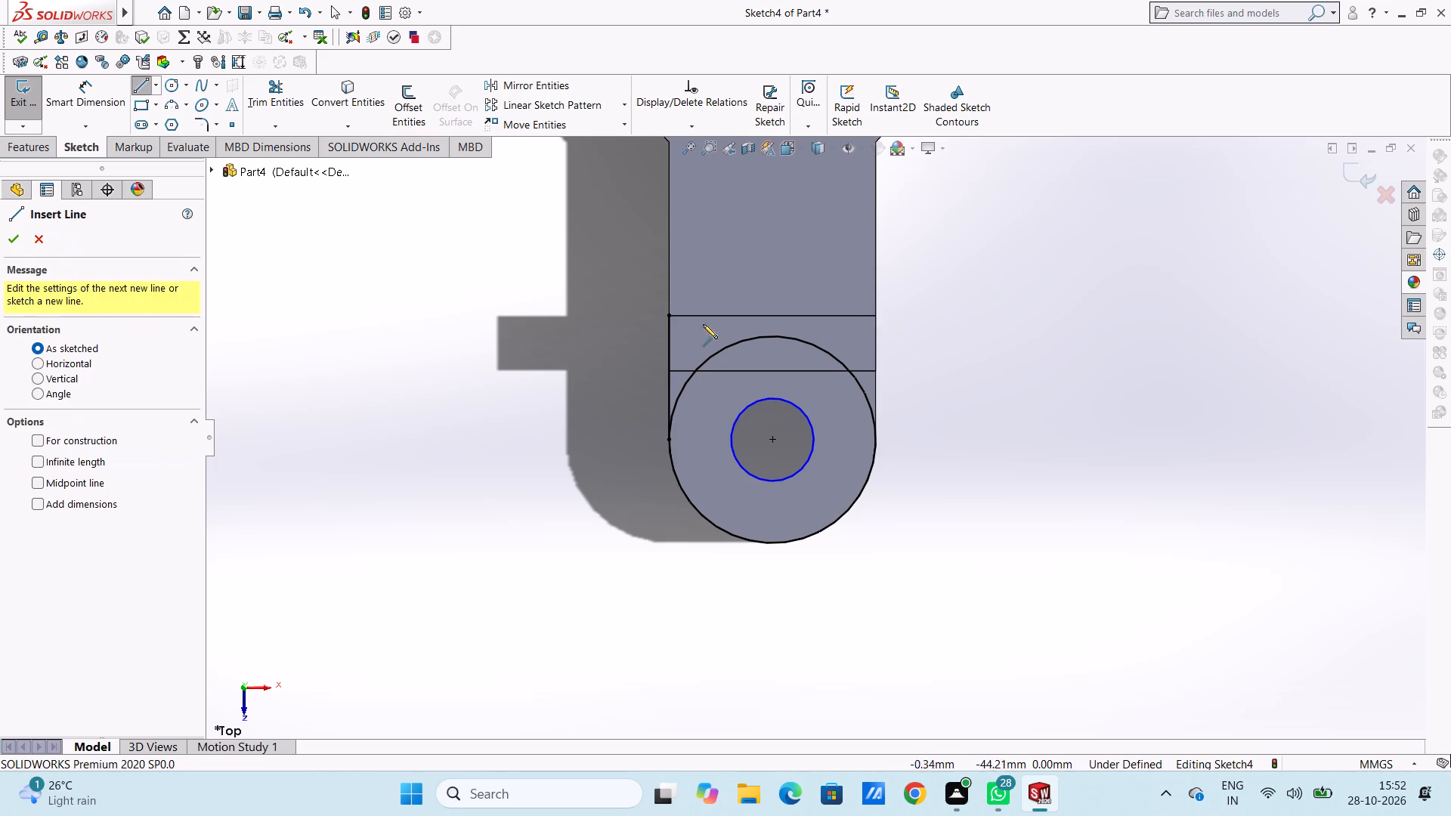
pyautogui.click(668, 317)
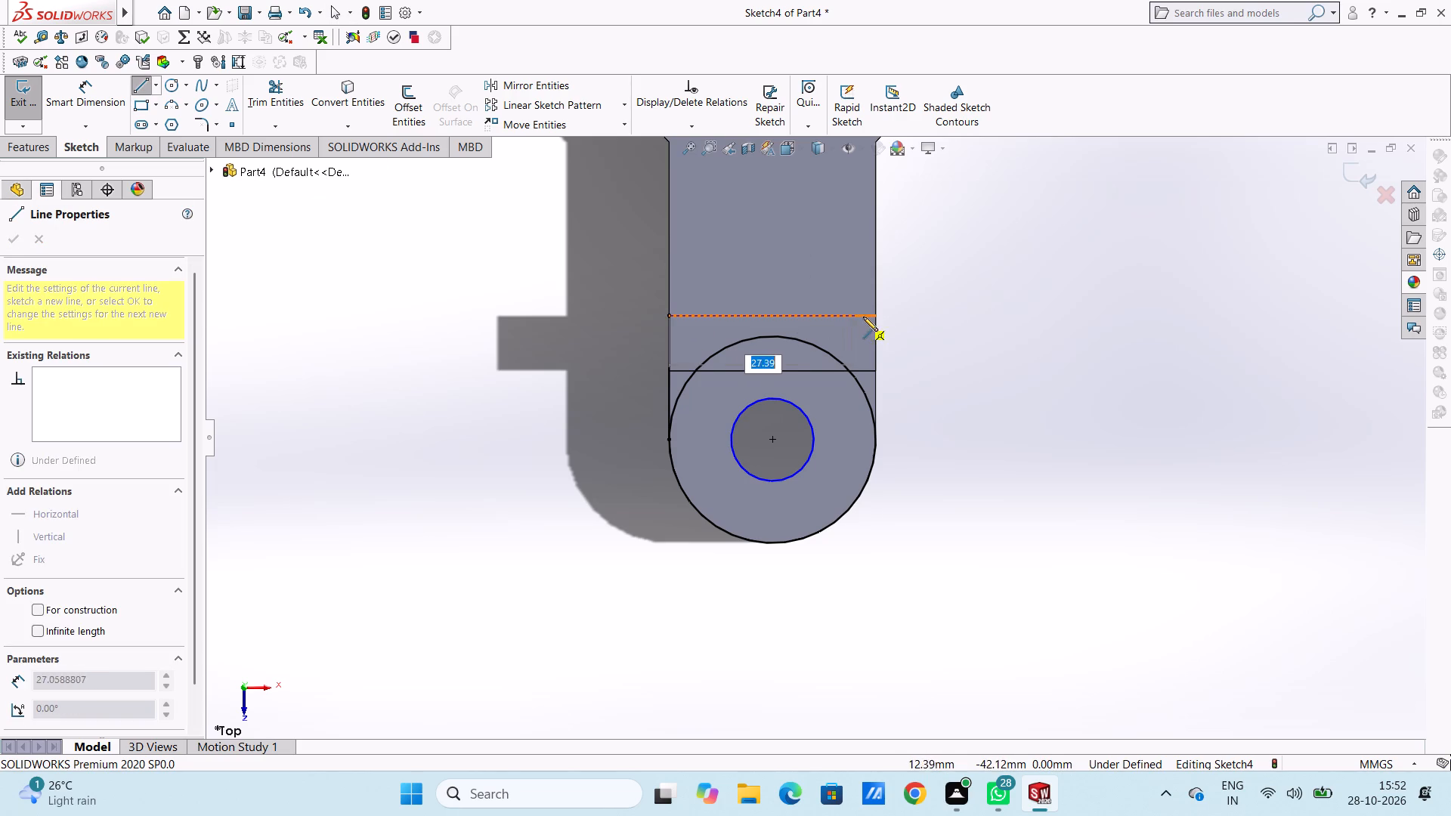
pyautogui.click(877, 313)
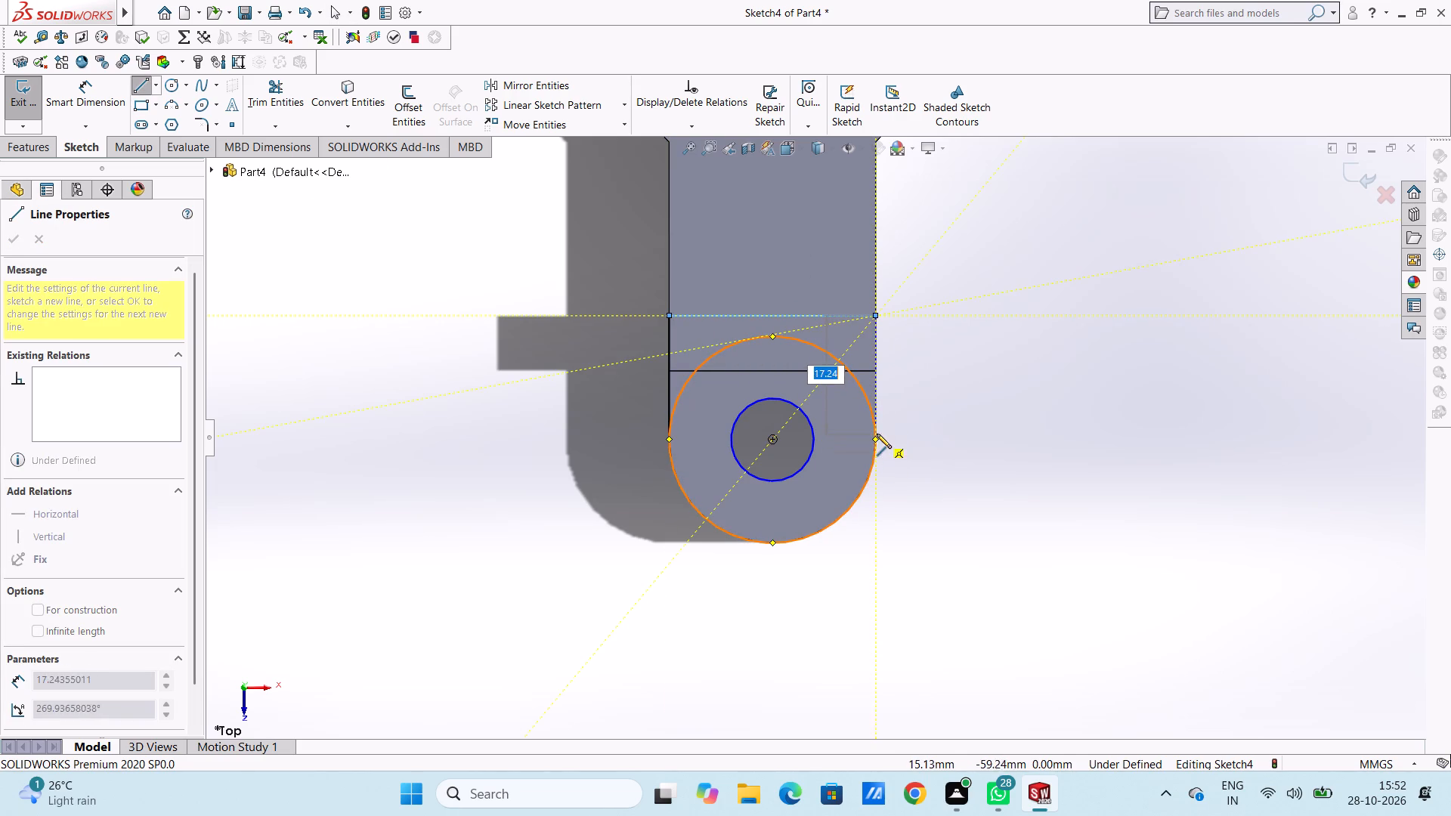
pyautogui.click(877, 437)
pyautogui.rightClick(1084, 292)
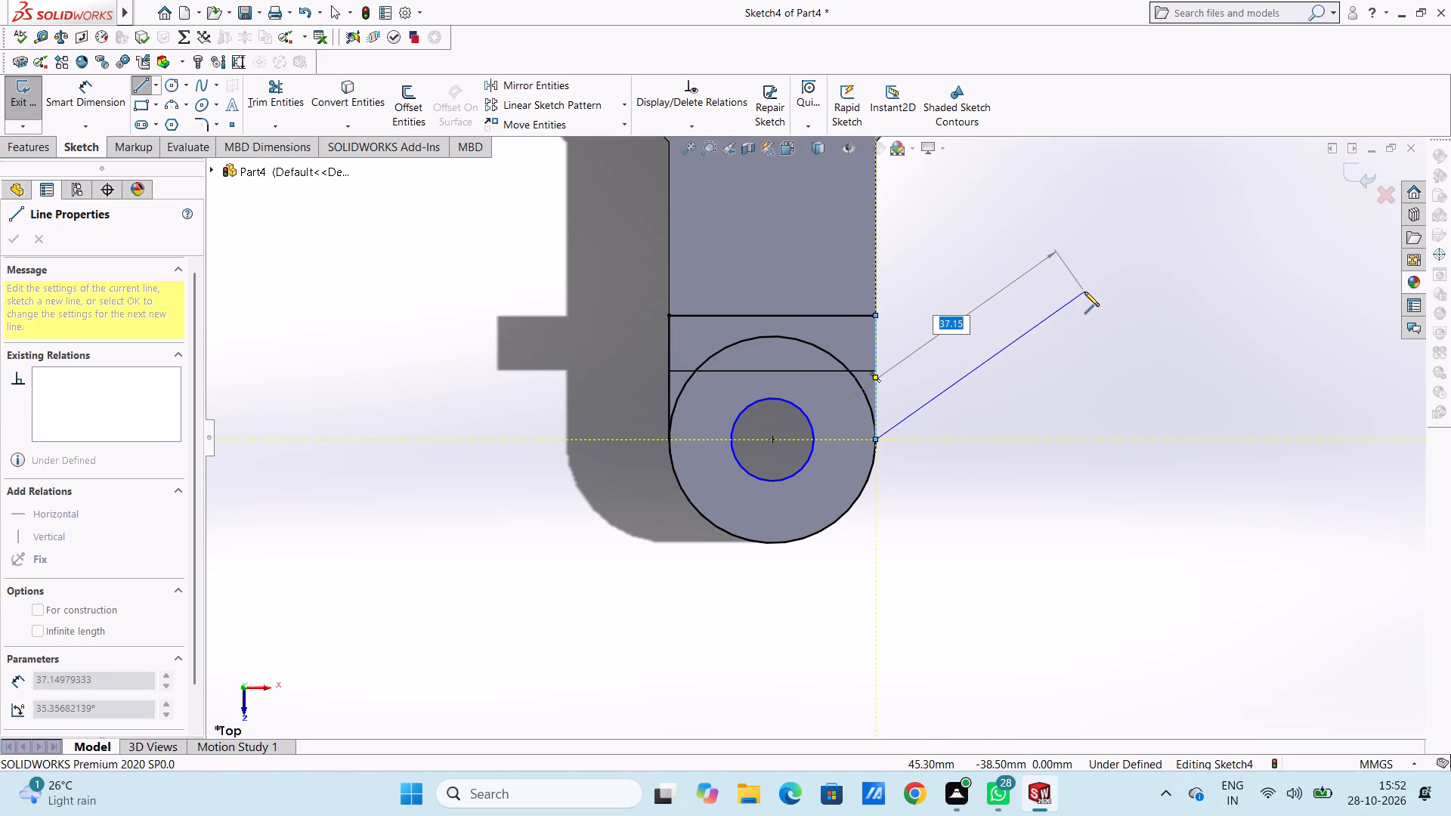
pyautogui.click(1100, 304)
pyautogui.click(1064, 333)
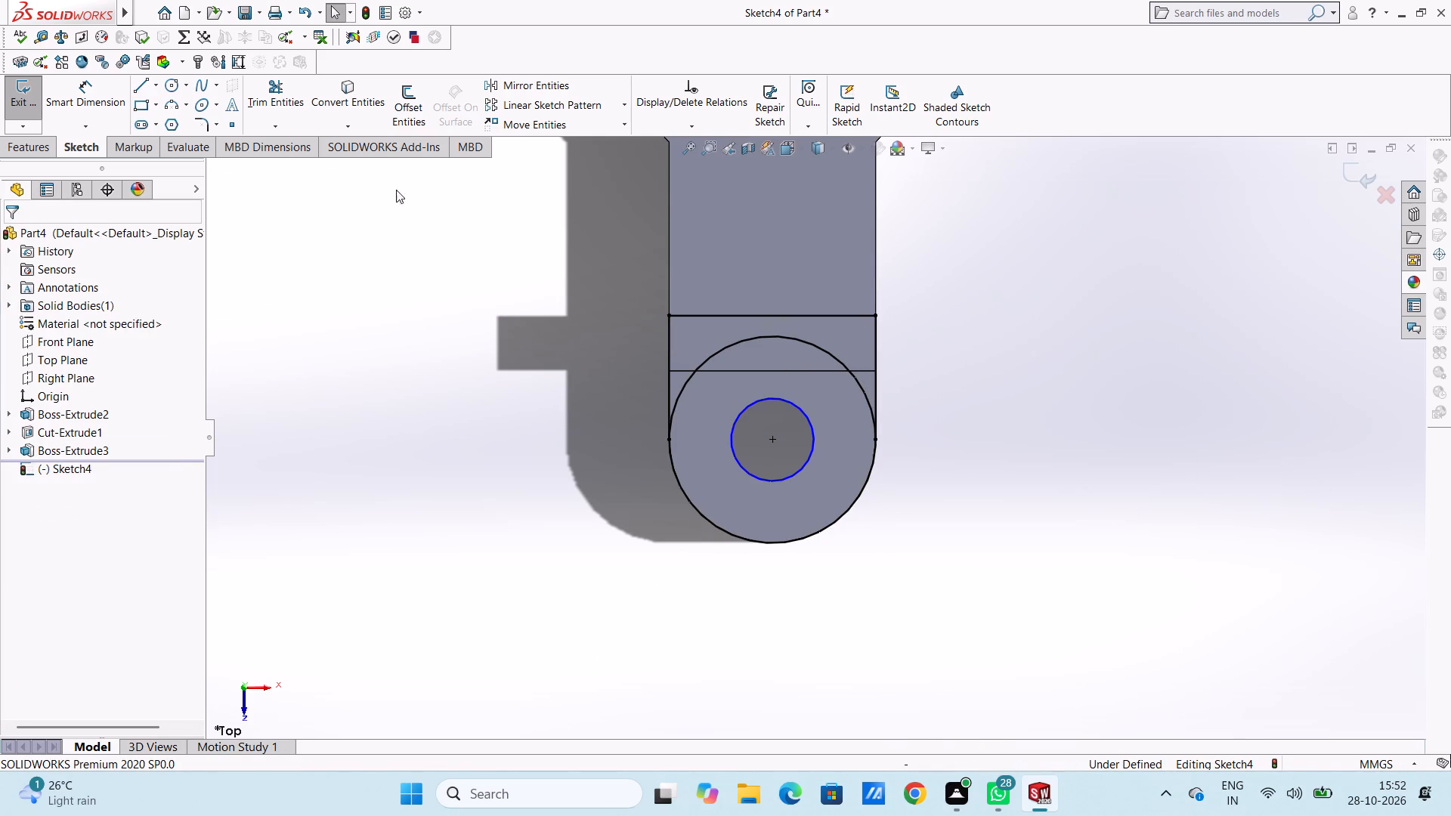
# Trim away the upper half of the outer circle between the two vertical lines.
pyautogui.moveTo(283, 91); pyautogui.dragTo(292, 107)
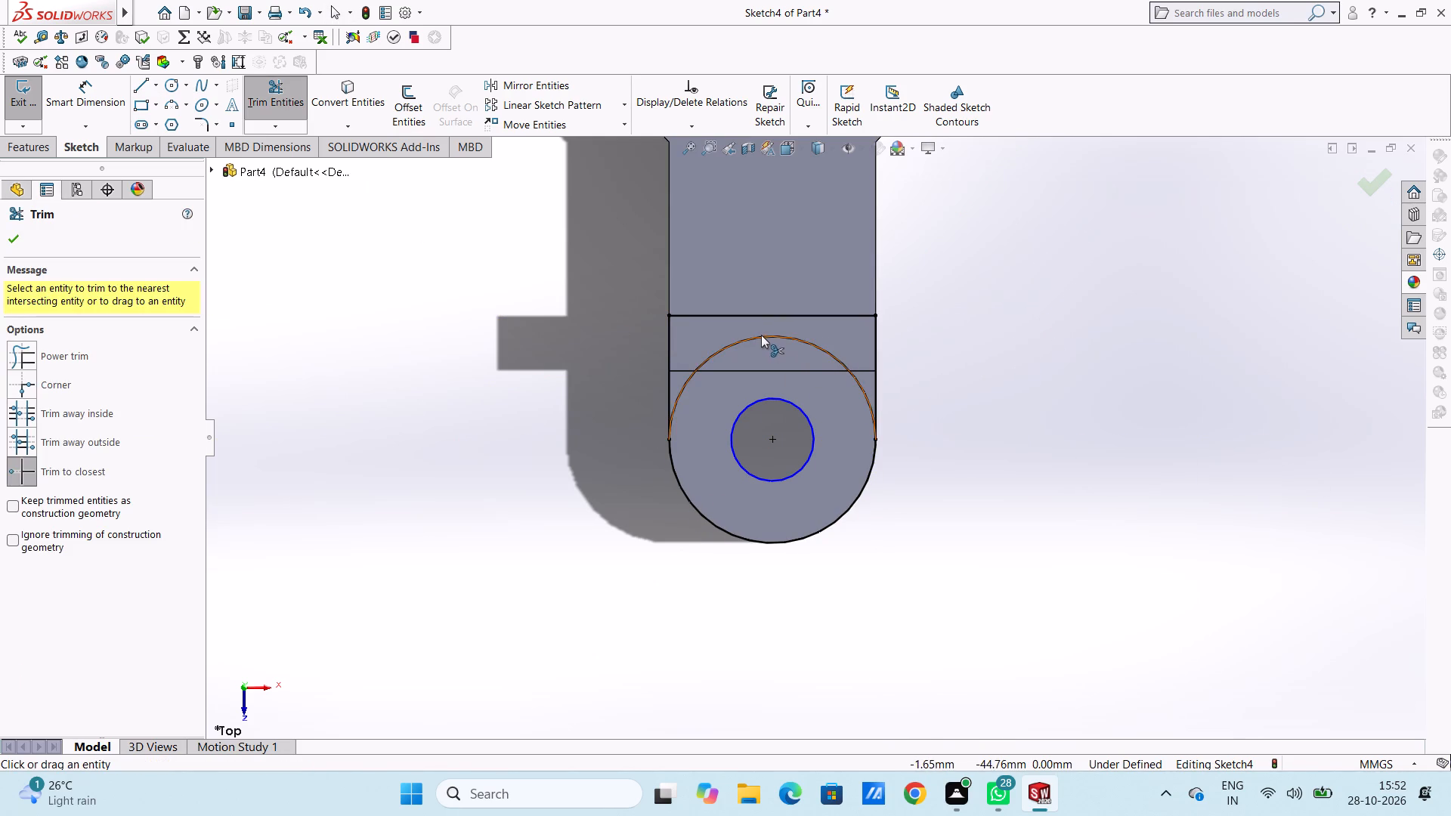
pyautogui.click(761, 335)
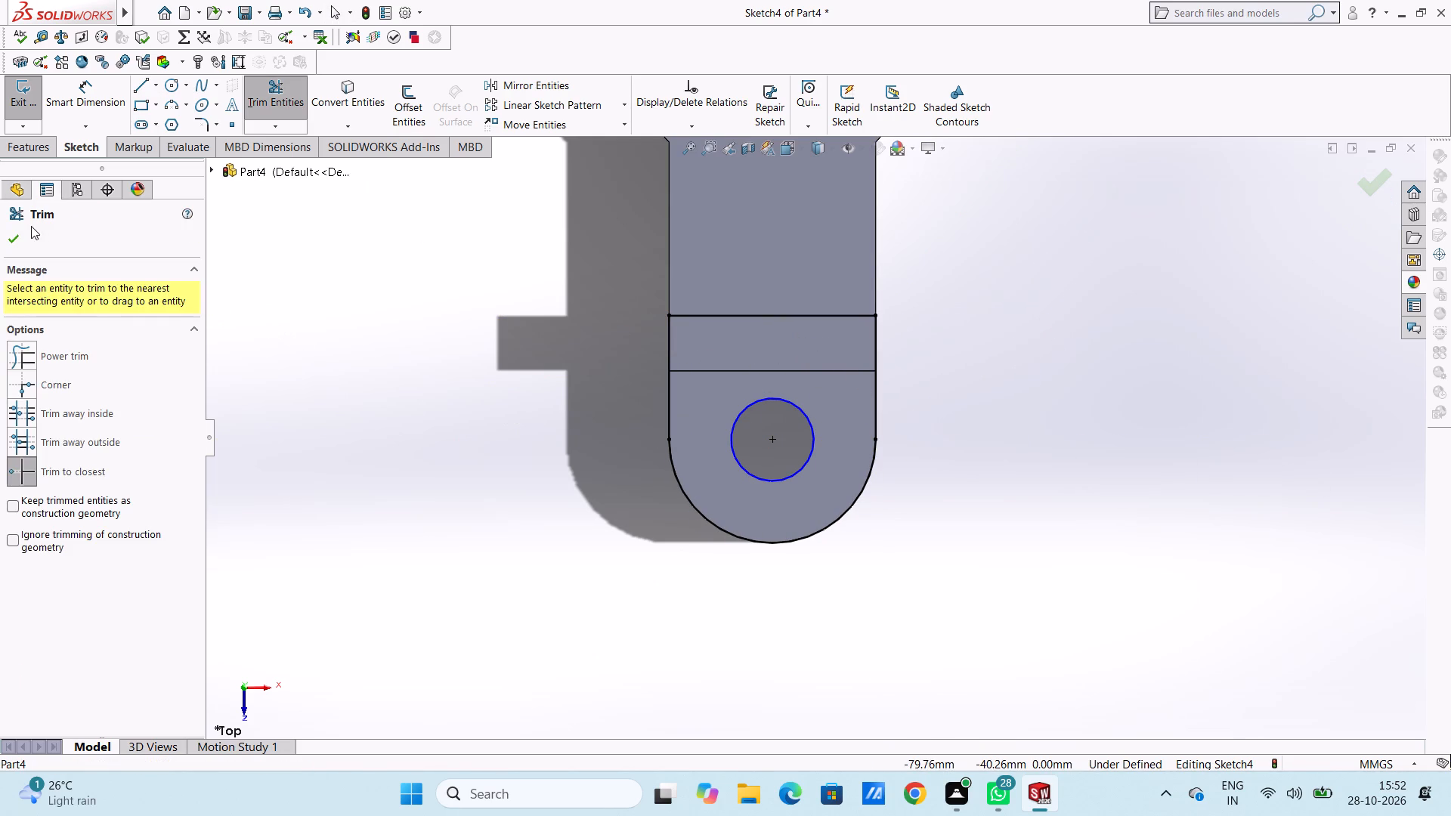
pyautogui.click(20, 235)
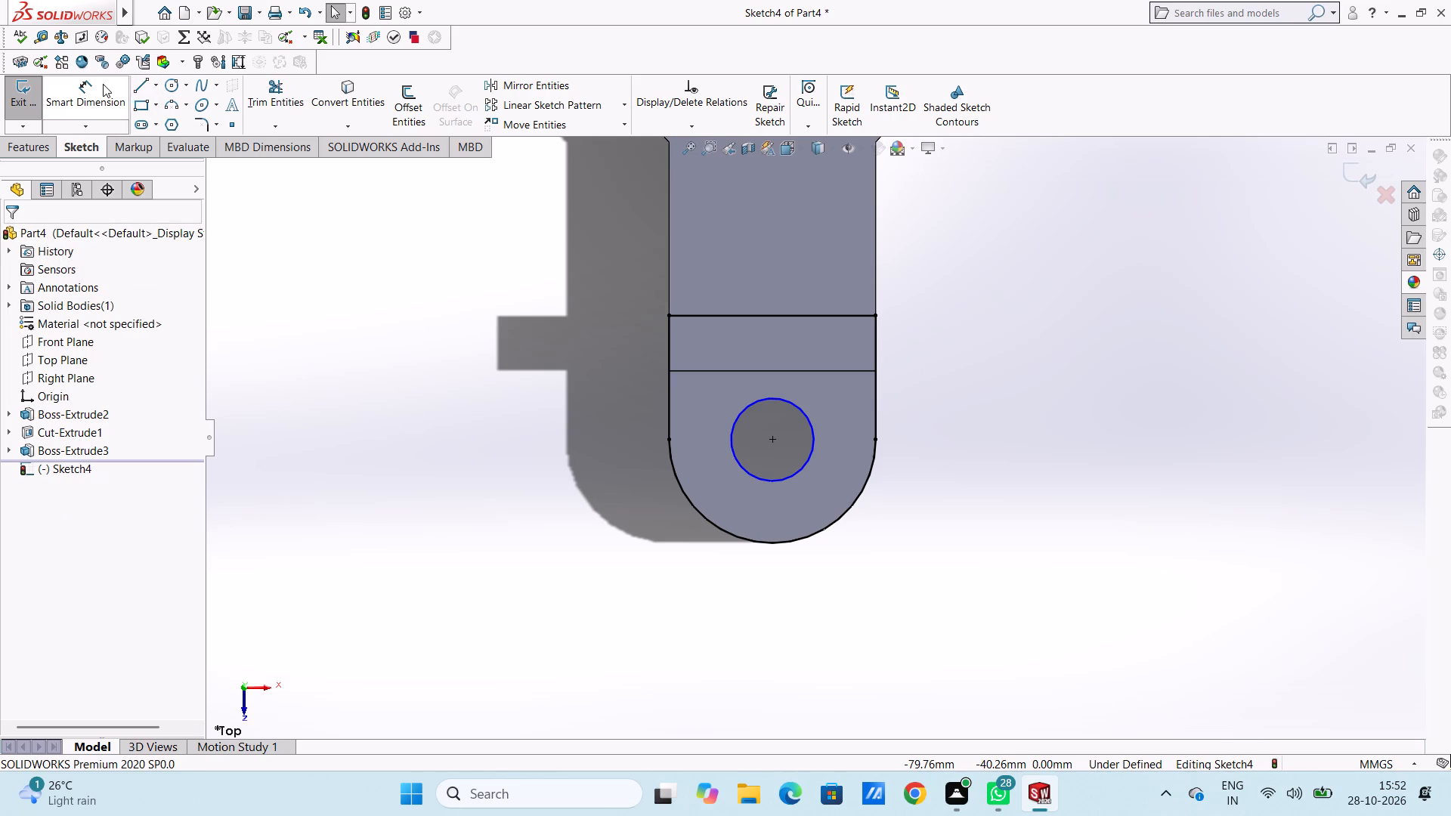
# Dimension the inner circle's diameter.
pyautogui.click(103, 83)
pyautogui.click(743, 407)
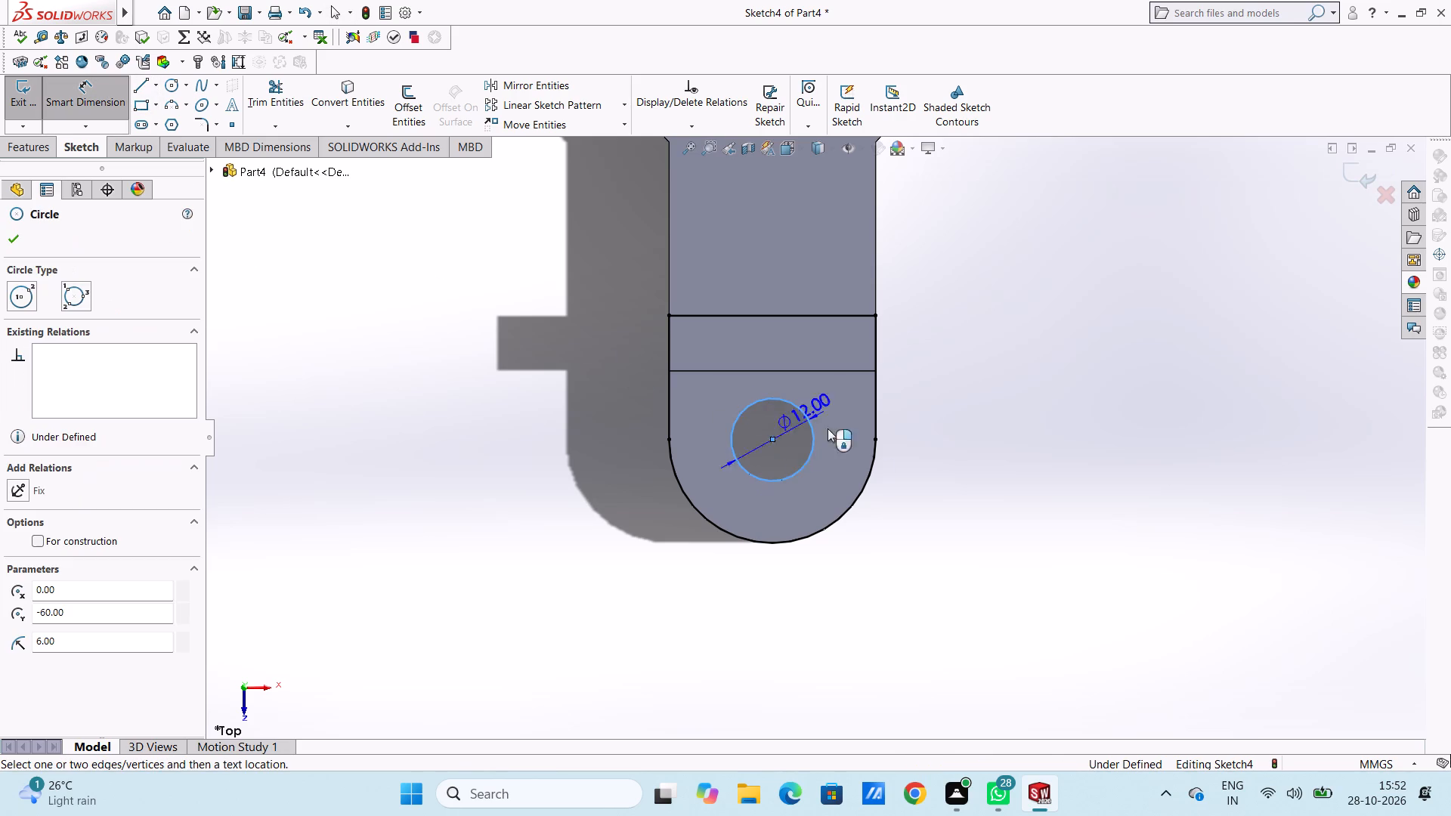
pyautogui.click(993, 657)
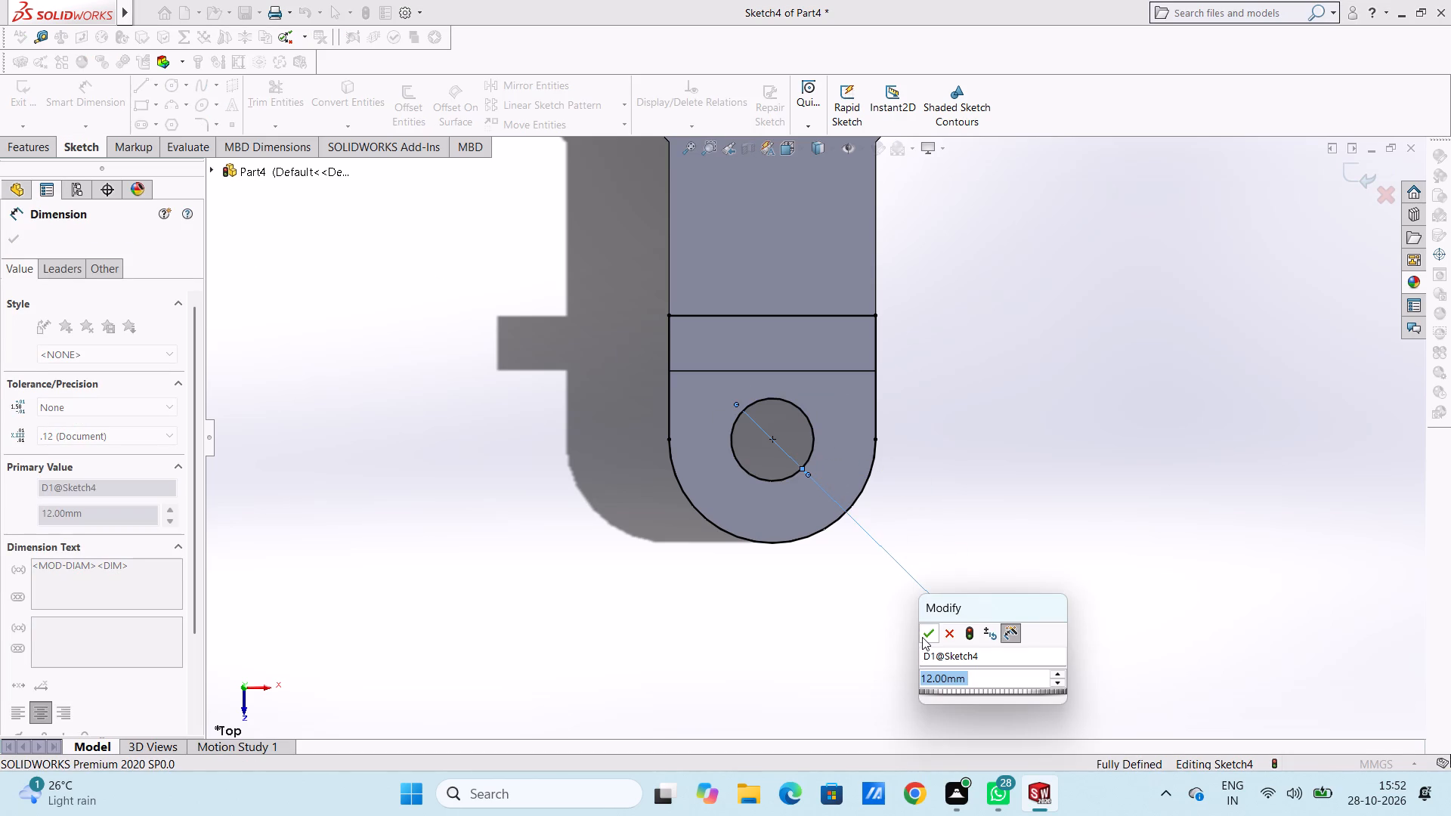
pyautogui.click(922, 637)
pyautogui.click(903, 635)
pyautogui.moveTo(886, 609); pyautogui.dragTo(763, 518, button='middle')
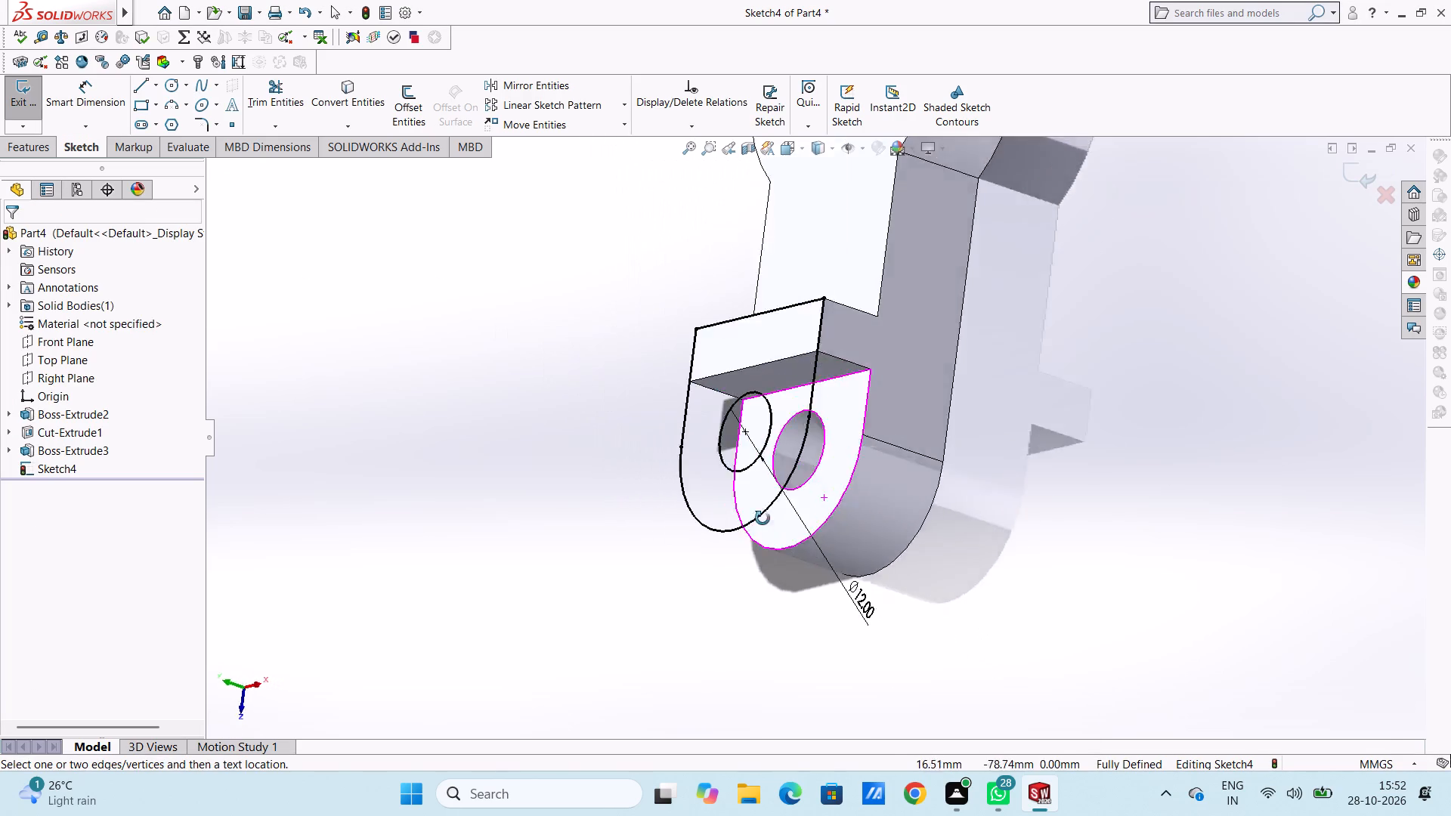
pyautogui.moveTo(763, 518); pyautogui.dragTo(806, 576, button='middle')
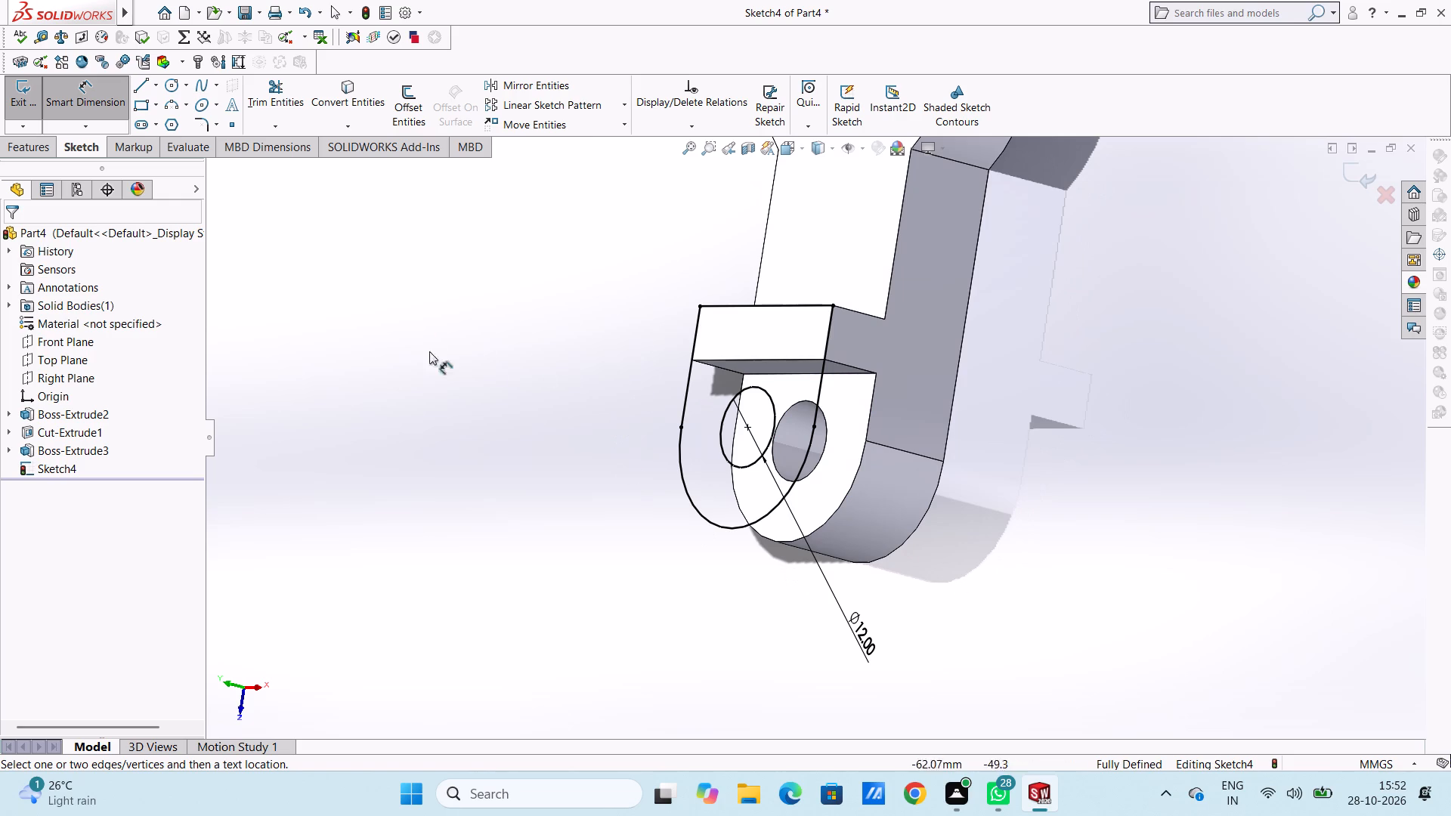
# Extrude the rounded lug profile with its hole 10 mm outward from the raised band's top face, merged with the body.
pyautogui.click(109, 107)
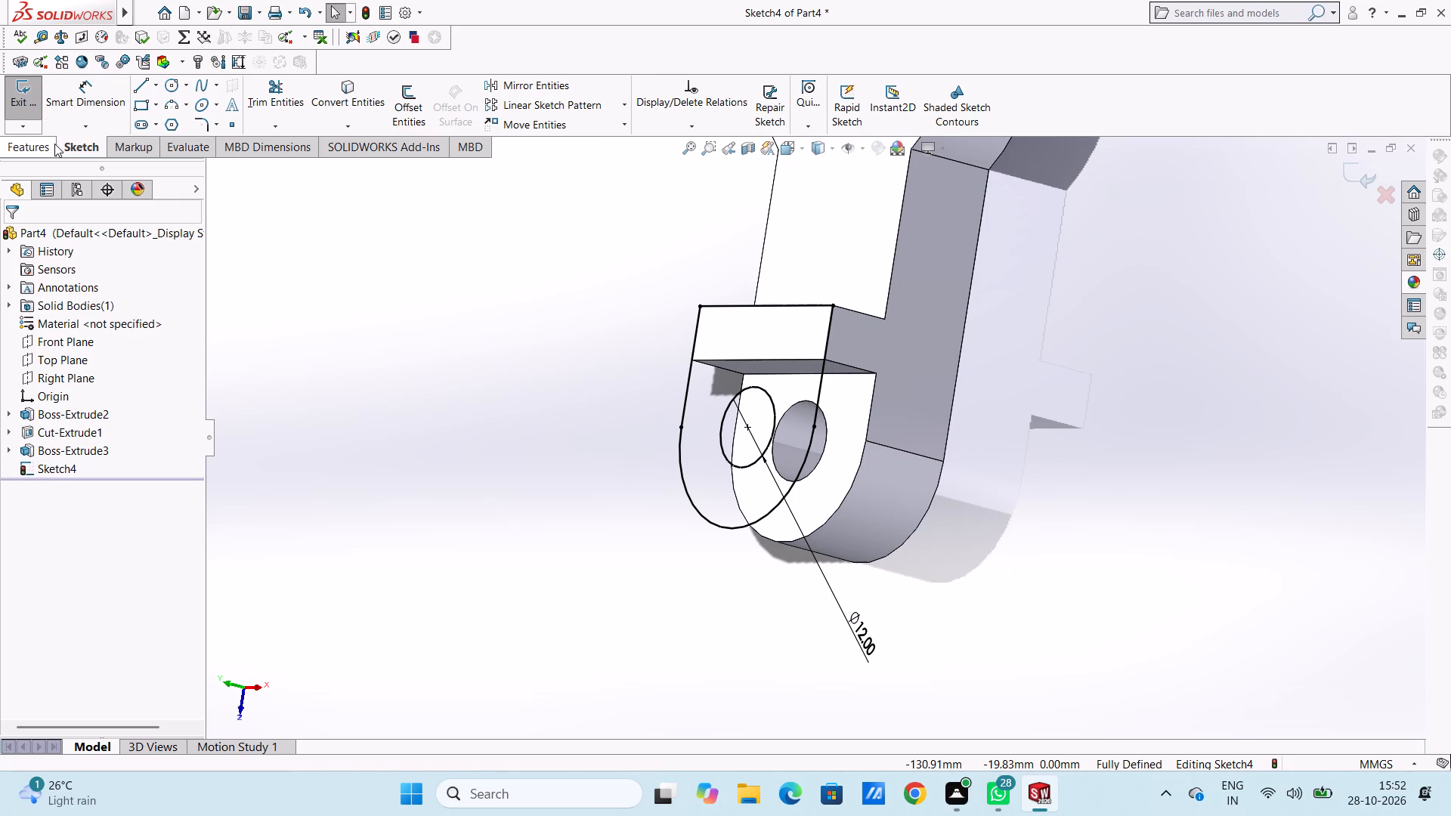
pyautogui.click(53, 145)
pyautogui.click(34, 116)
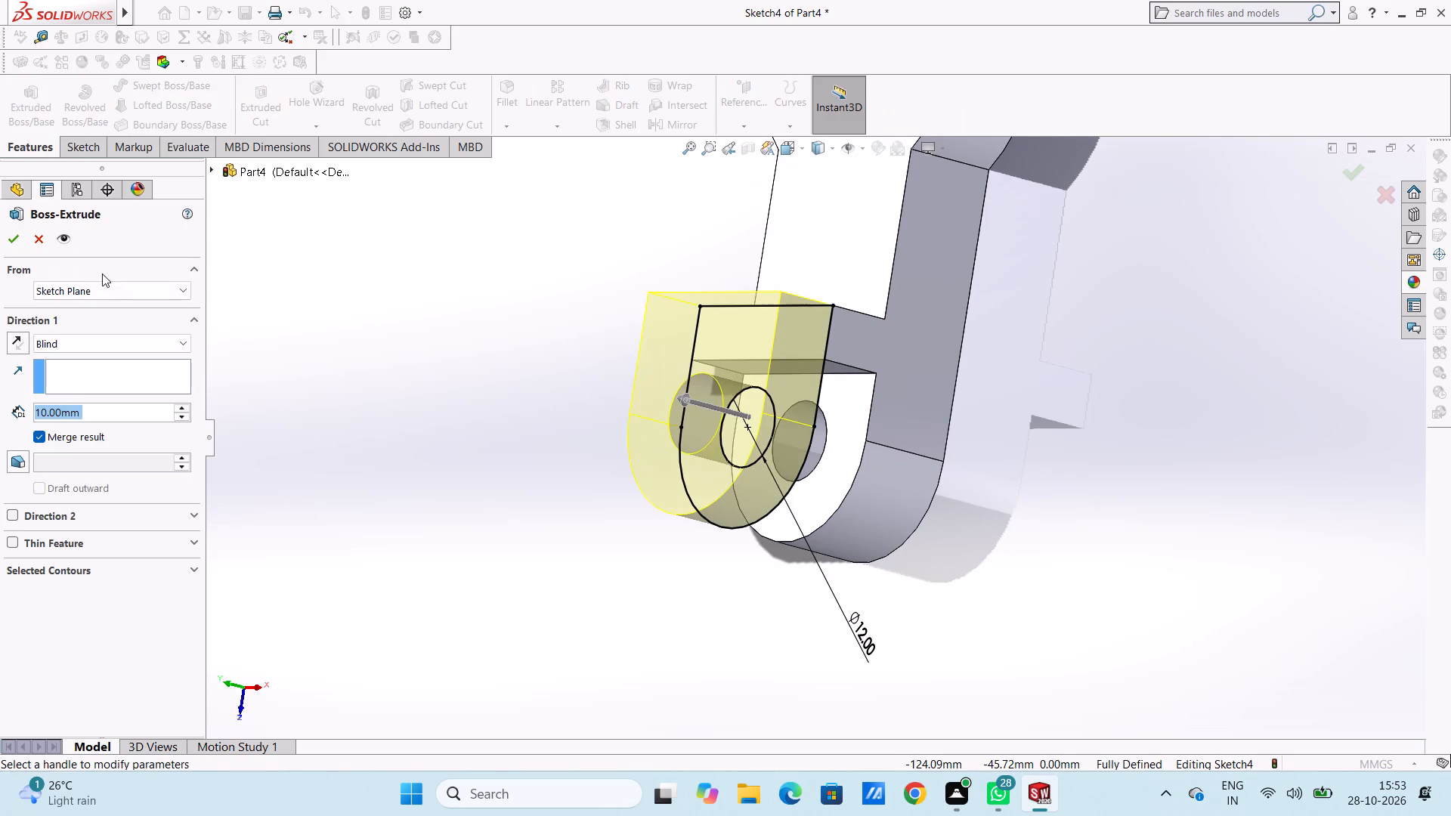
pyautogui.click(11, 240)
pyautogui.click(353, 320)
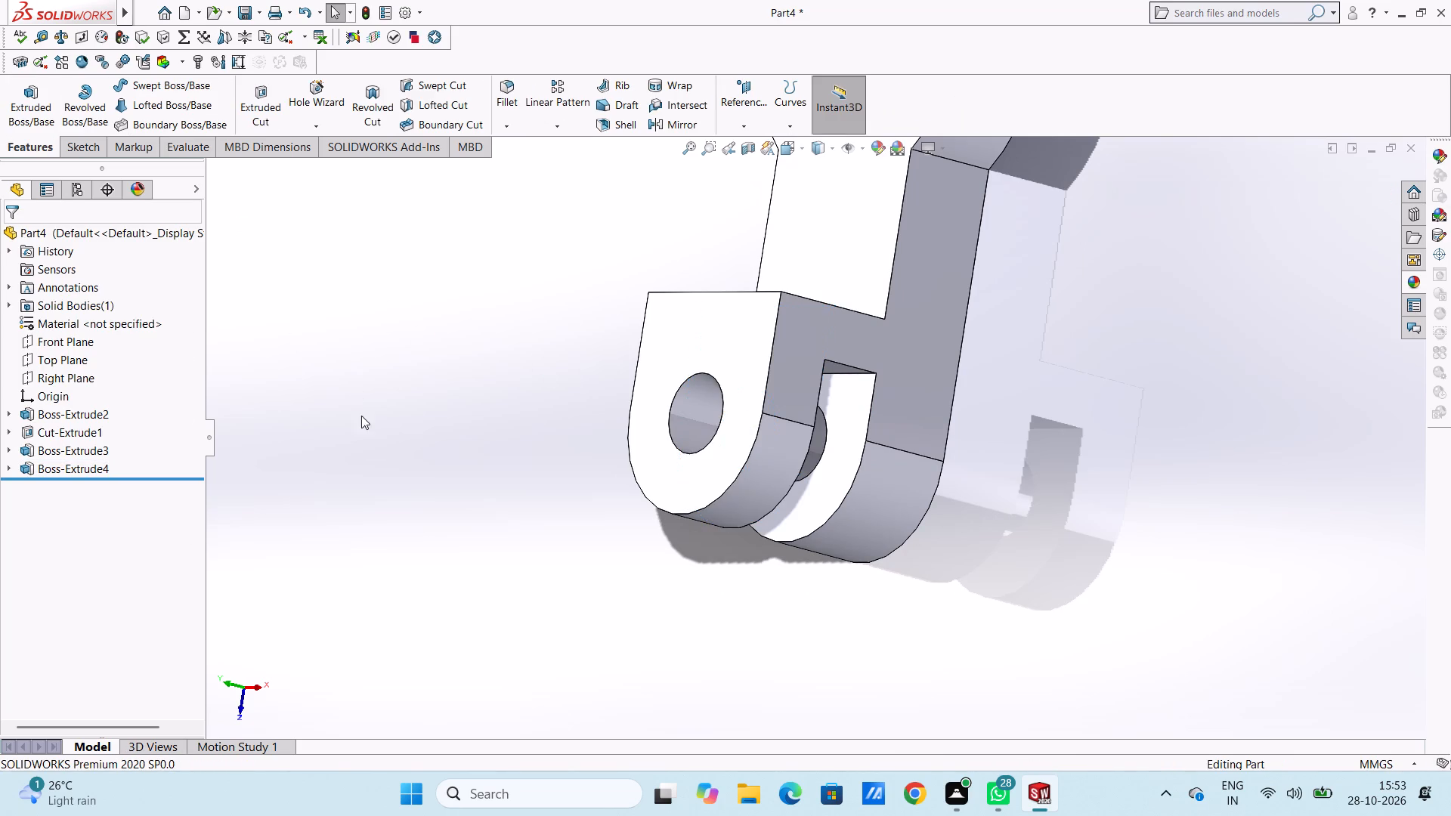
# Examine the extruded lug over the lower arm from several angles, including the part's side and underside.
pyautogui.moveTo(394, 440); pyautogui.dragTo(421, 261, button='middle')
pyautogui.scroll(5, 407, 314)
pyautogui.moveTo(521, 453); pyautogui.dragTo(480, 350, button='middle')
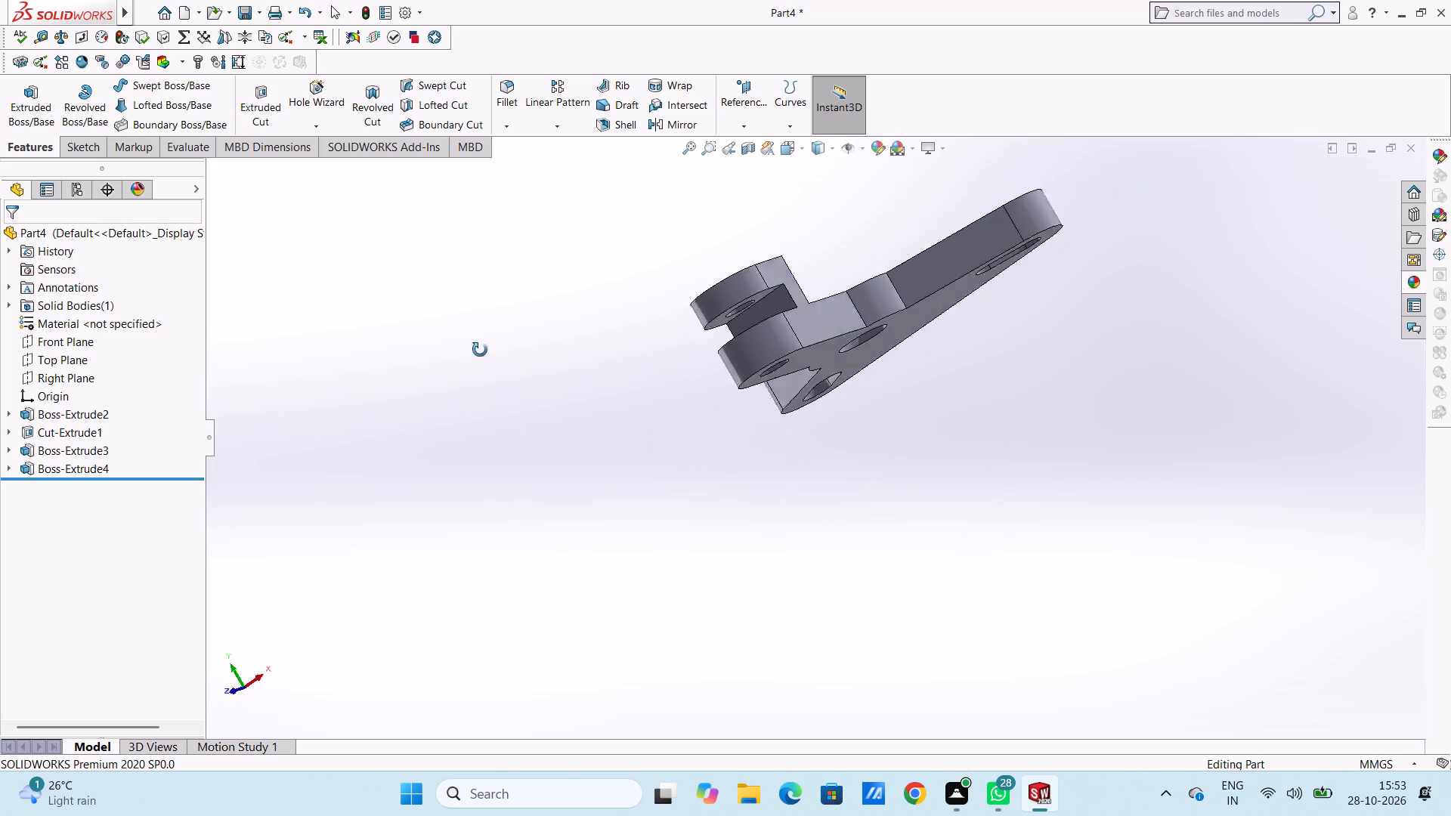
pyautogui.moveTo(480, 350); pyautogui.dragTo(426, 556, button='middle')
pyautogui.scroll(2, 559, 391)
pyautogui.moveTo(561, 459); pyautogui.dragTo(550, 357, button='middle')
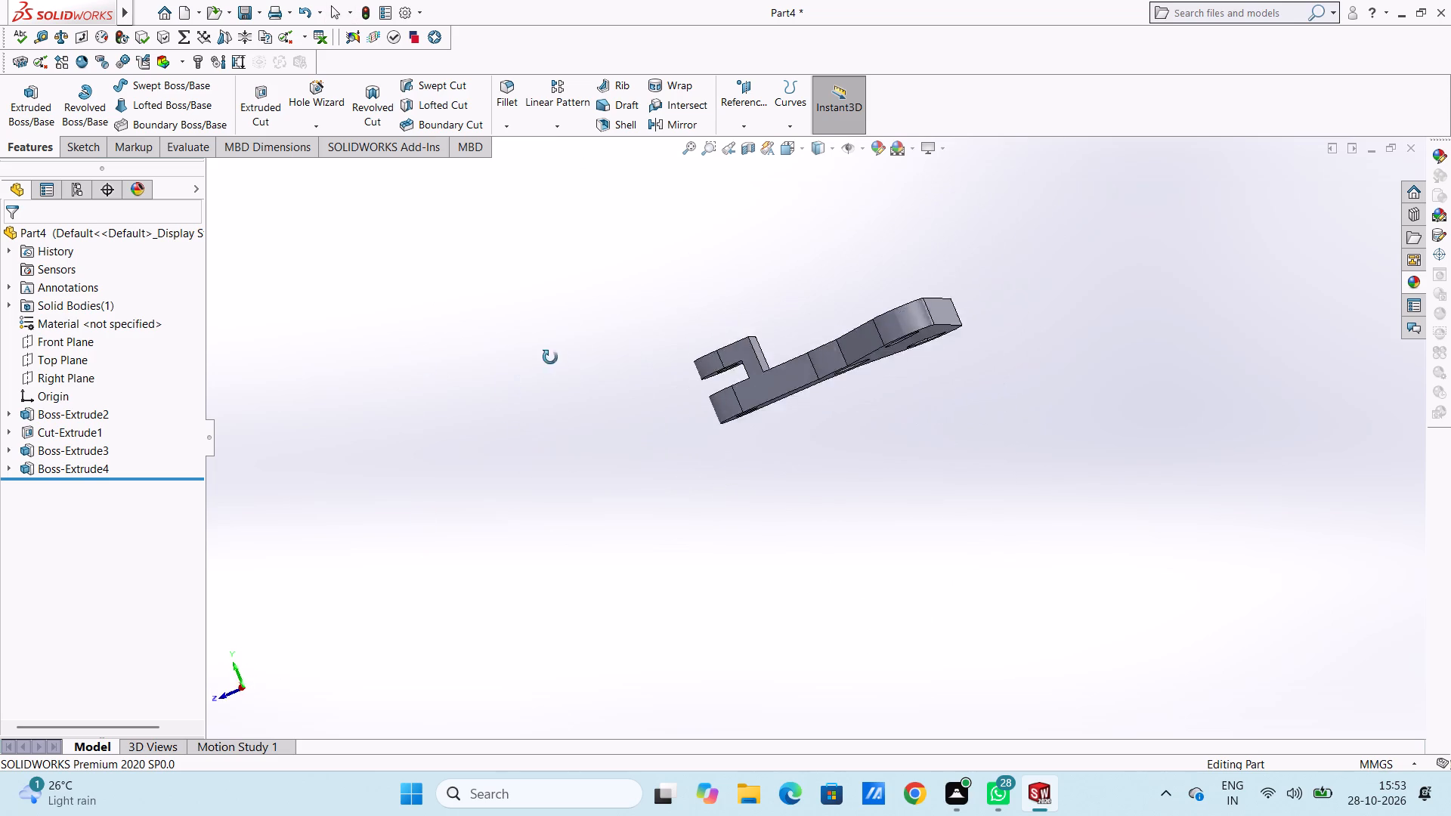
pyautogui.moveTo(550, 357); pyautogui.dragTo(614, 472, button='middle')
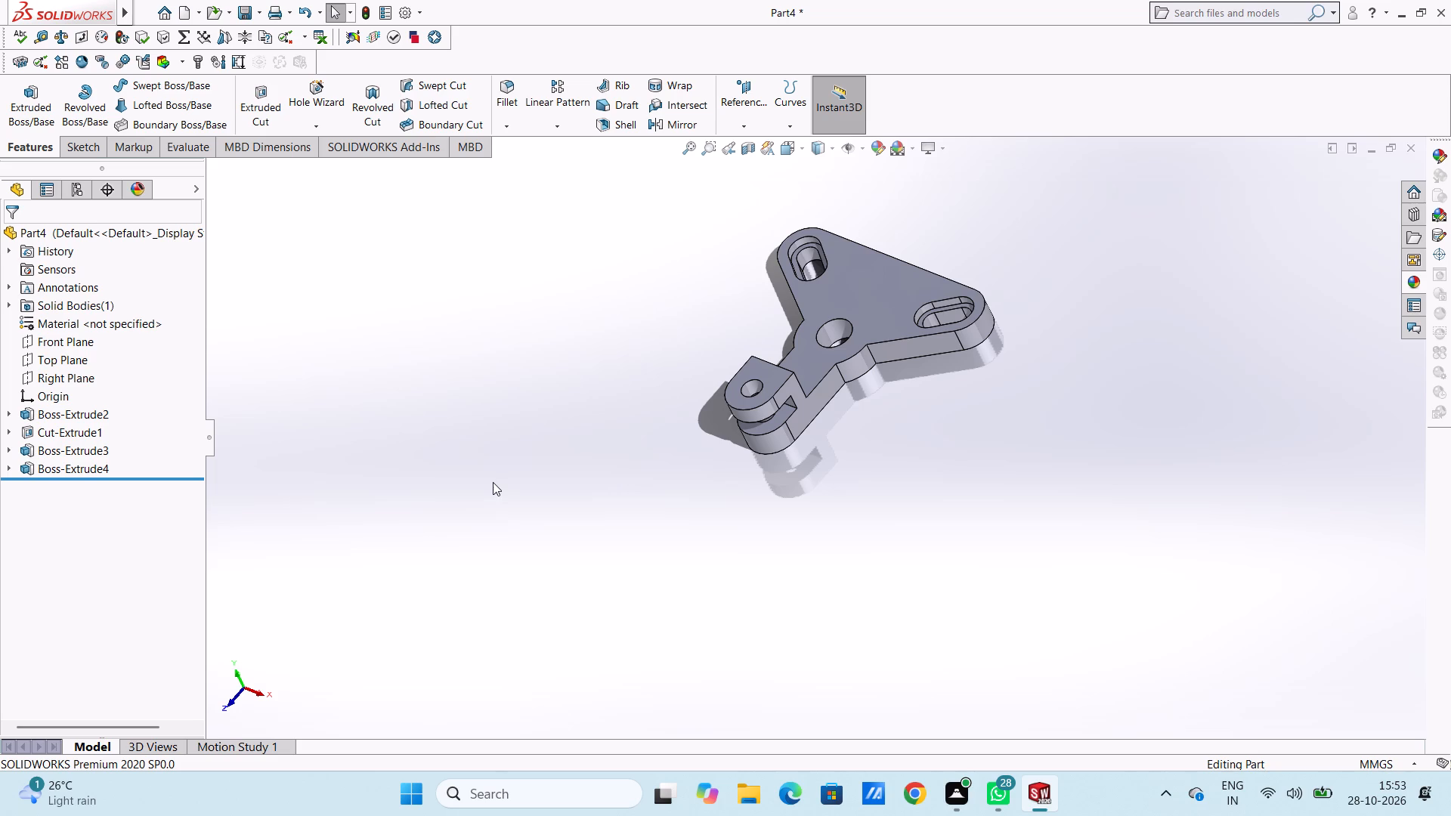
# On the plate's top face, sketch a circle of 22.5 mm radius centred on the origin in the central hole.
pyautogui.hotkey('ctrl', '5')
pyautogui.scroll(3, 693, 409)
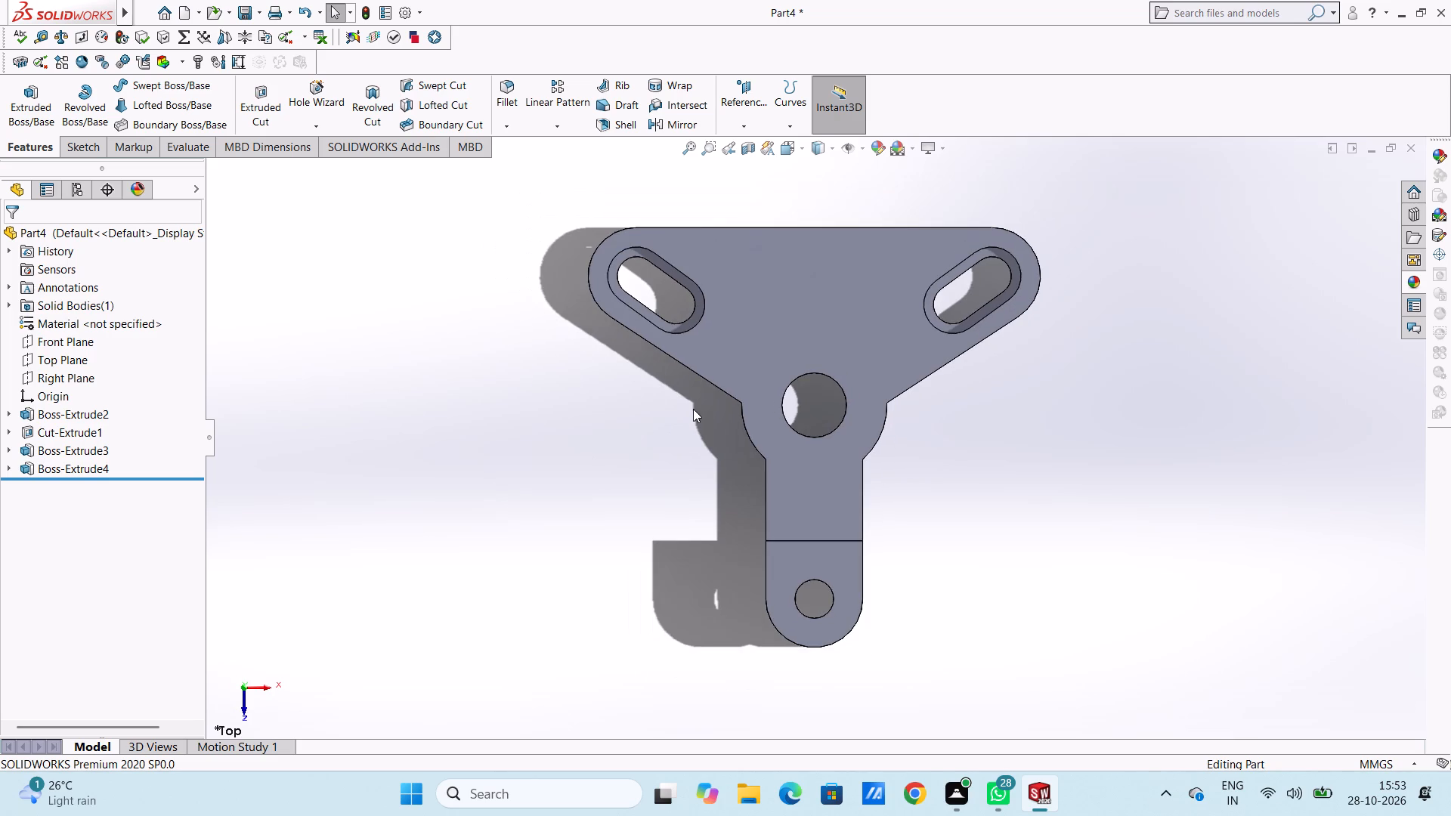
pyautogui.scroll(4, 713, 356)
pyautogui.scroll(-2, 827, 471)
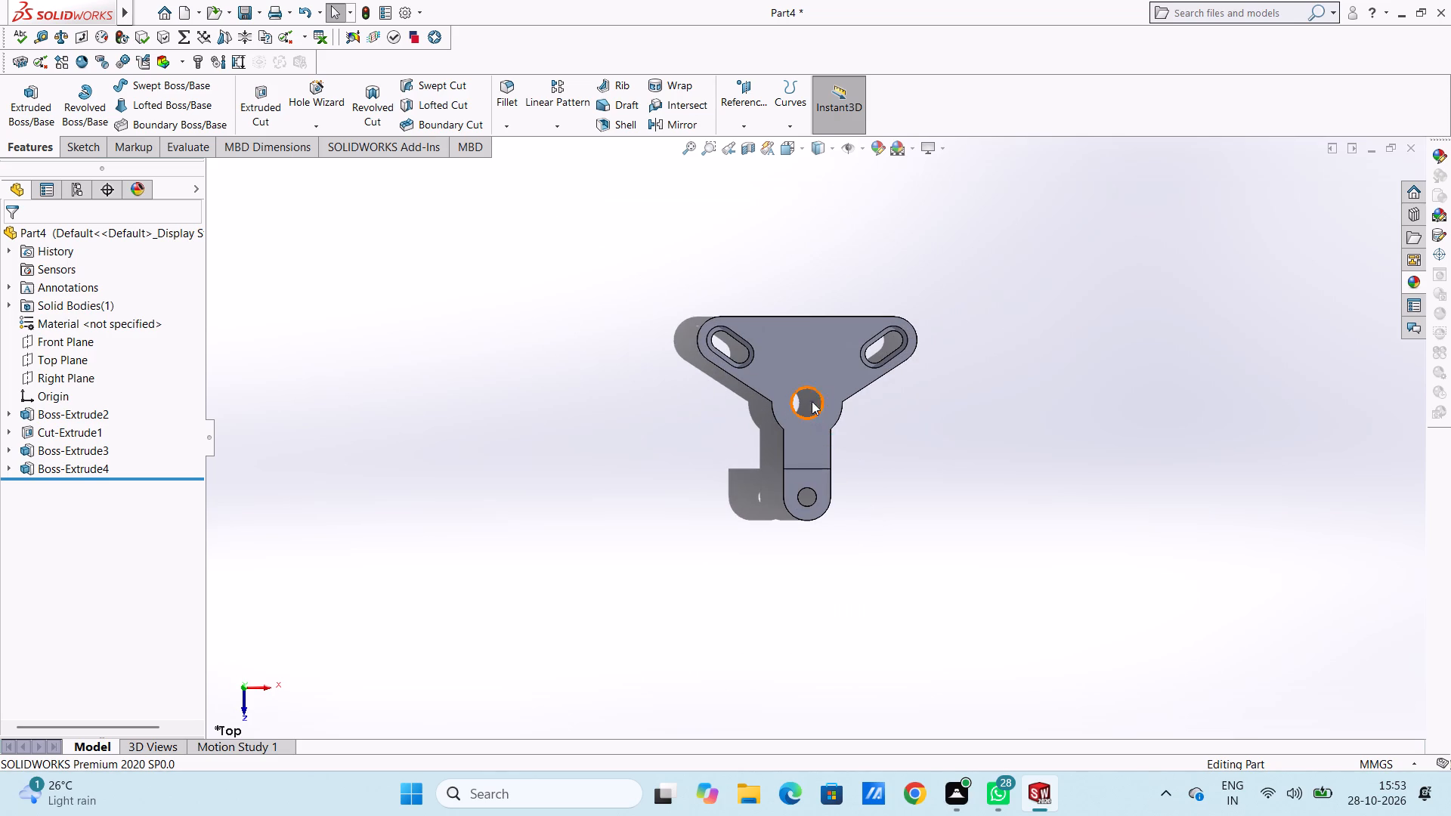
pyautogui.click(825, 369)
pyautogui.click(890, 324)
pyautogui.click(787, 266)
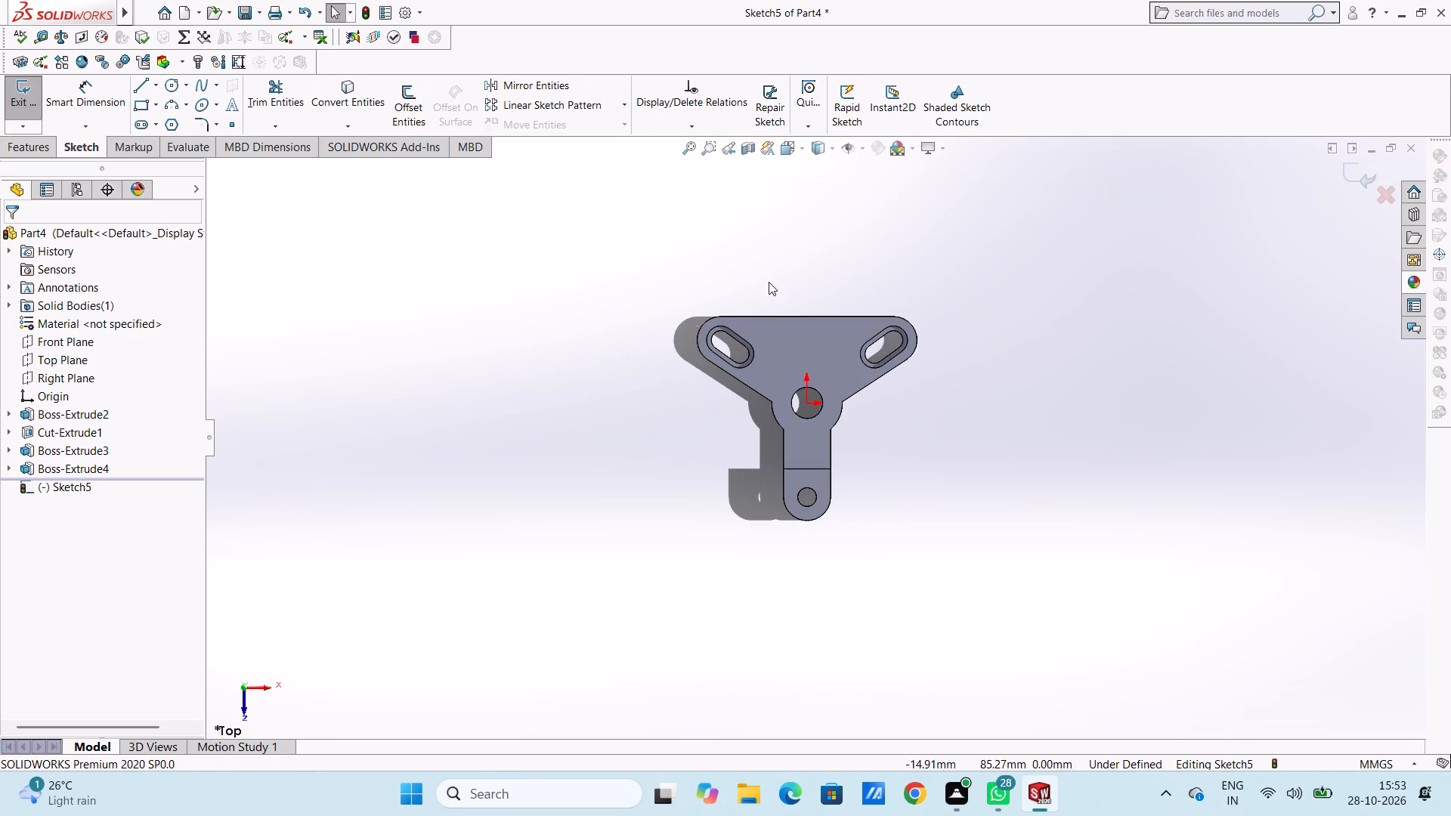
pyautogui.click(165, 93)
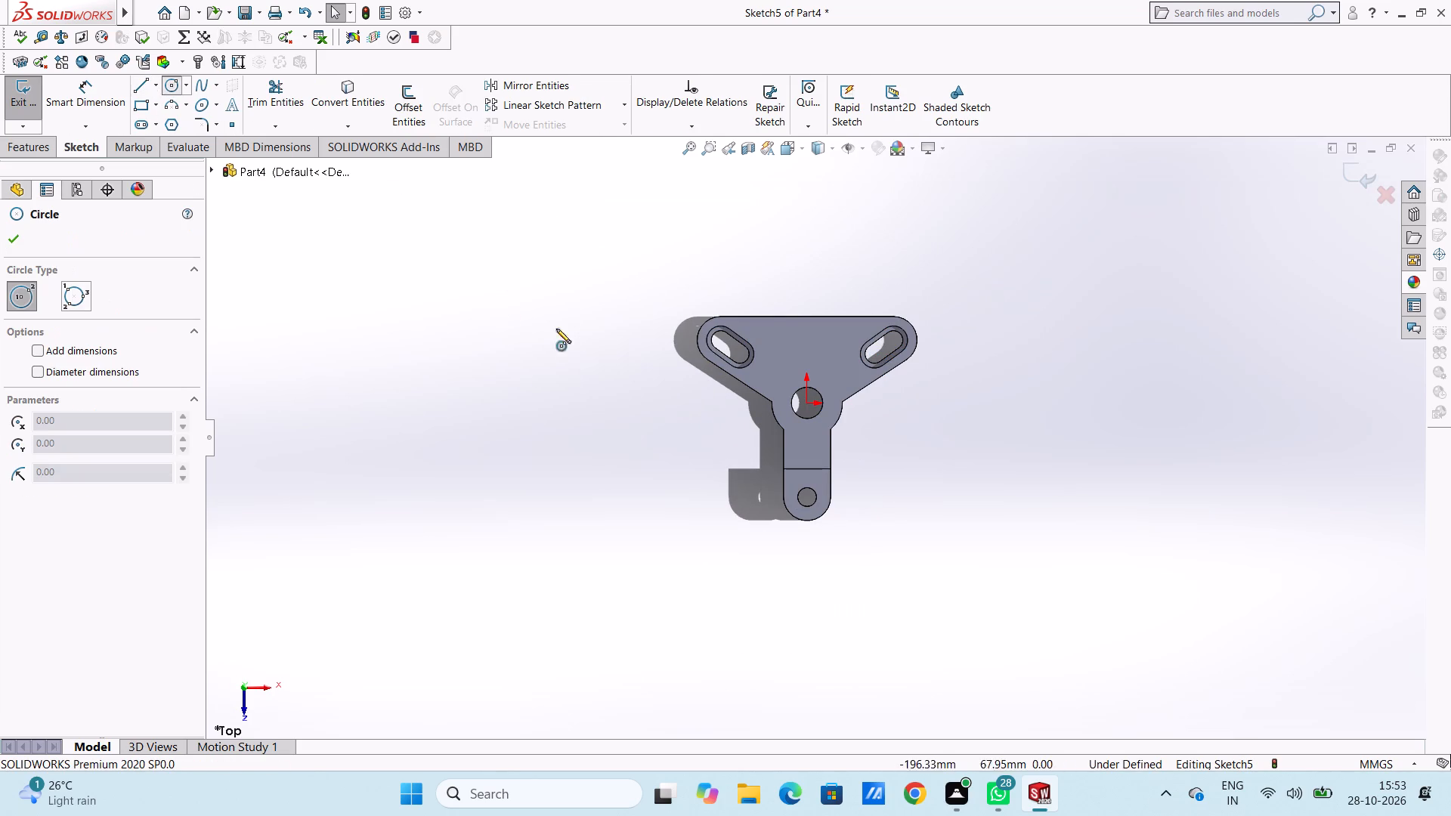
pyautogui.click(806, 406)
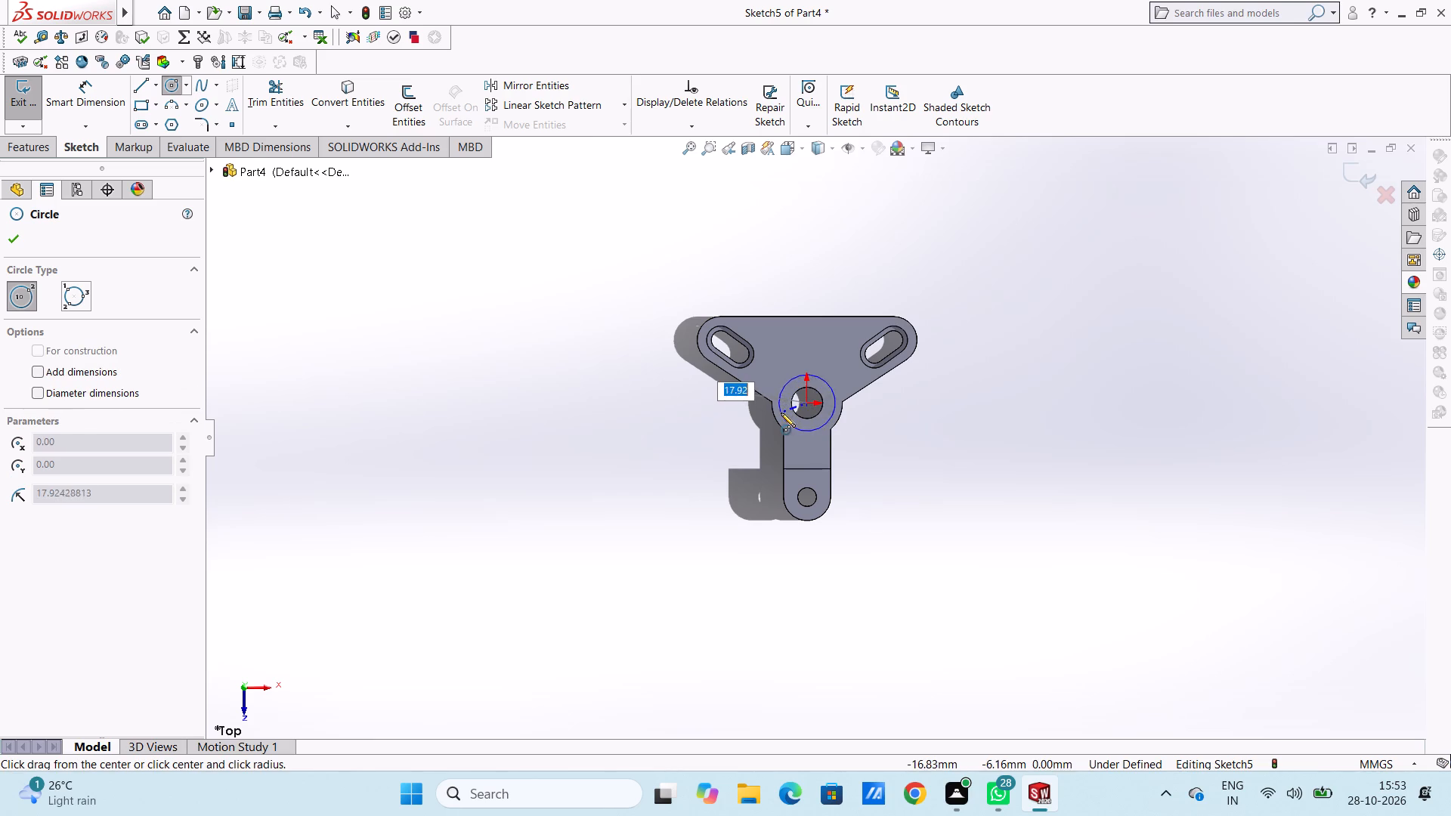
pyautogui.click(773, 413)
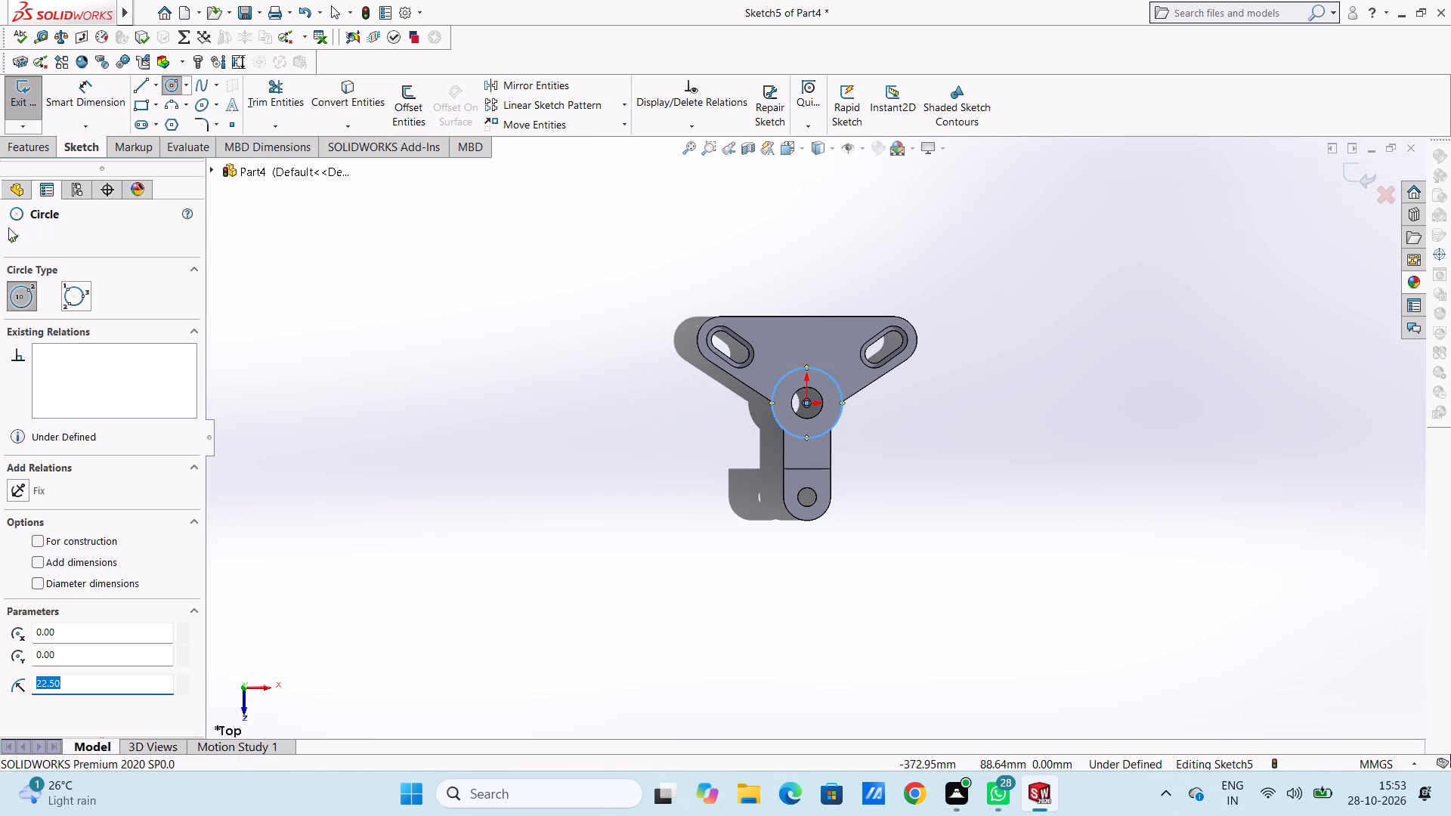
pyautogui.click(9, 239)
# Dimension the diameter of the circle around the central hole.
pyautogui.click(110, 97)
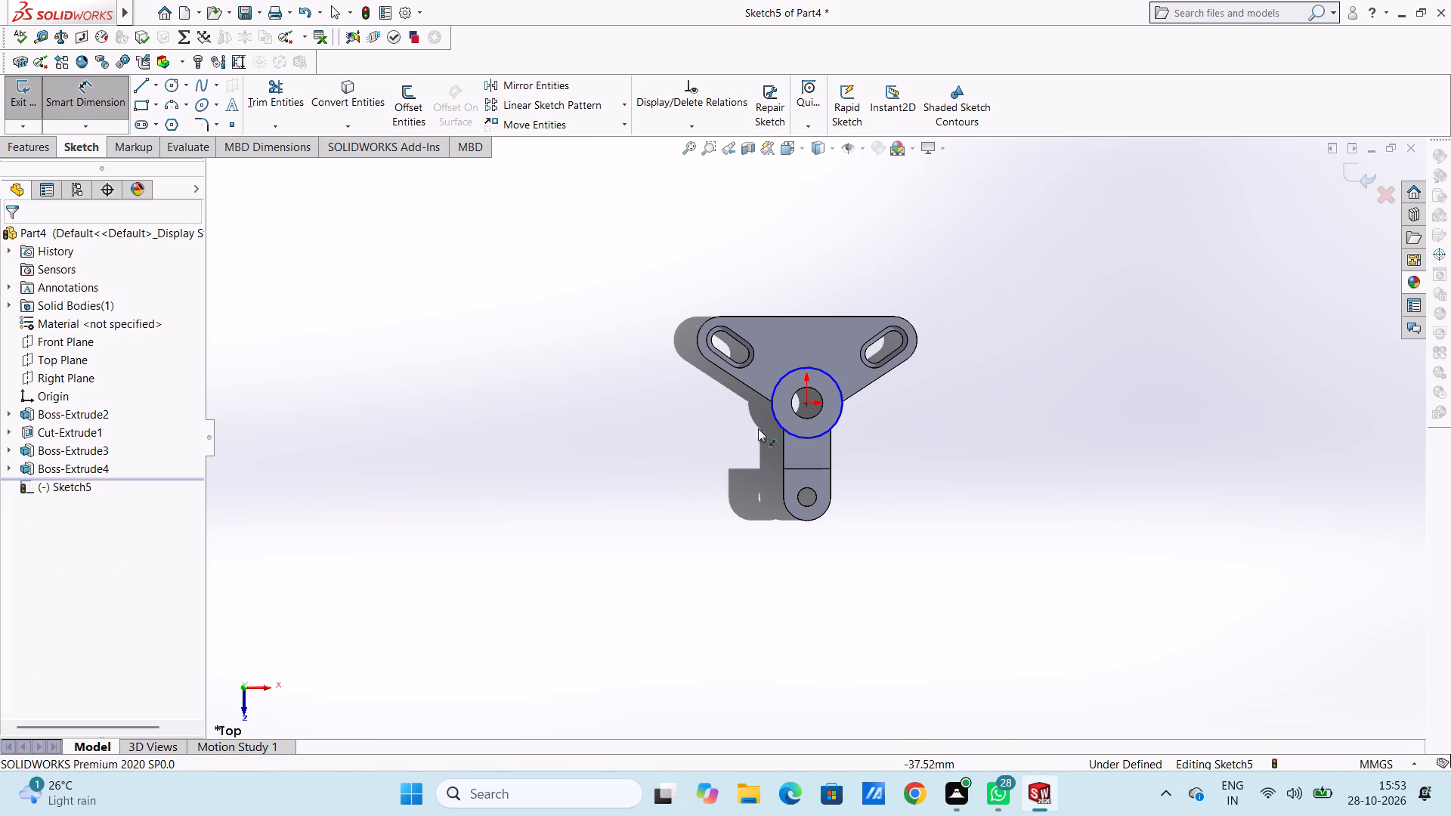
pyautogui.click(781, 429)
pyautogui.click(527, 502)
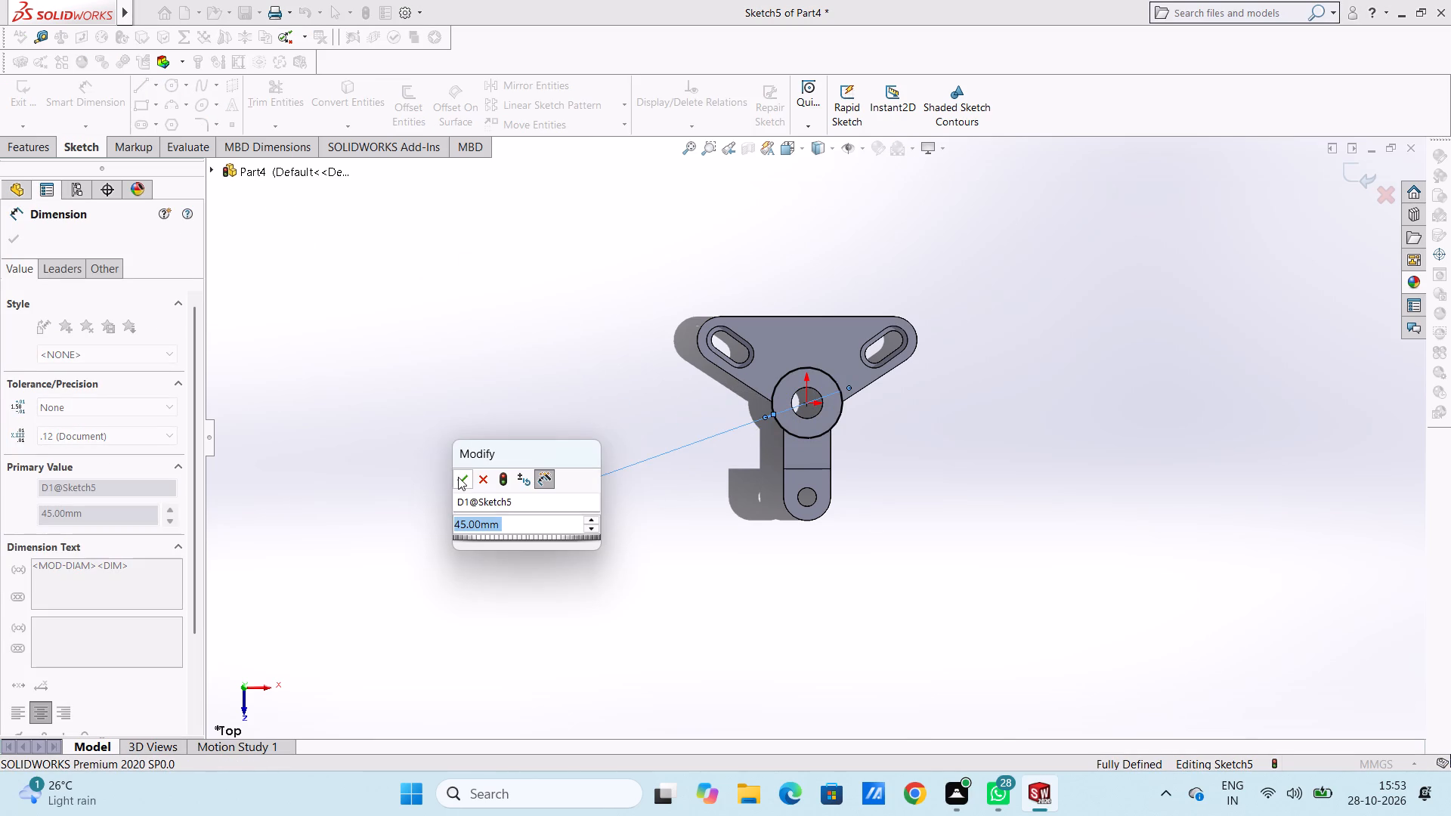
pyautogui.click(457, 476)
pyautogui.click(445, 407)
# Extrude the circle as a solid cylinder with a blind depth of 80-15 (65 mm), merged with the plate.
pyautogui.moveTo(640, 398); pyautogui.dragTo(630, 366, button='middle')
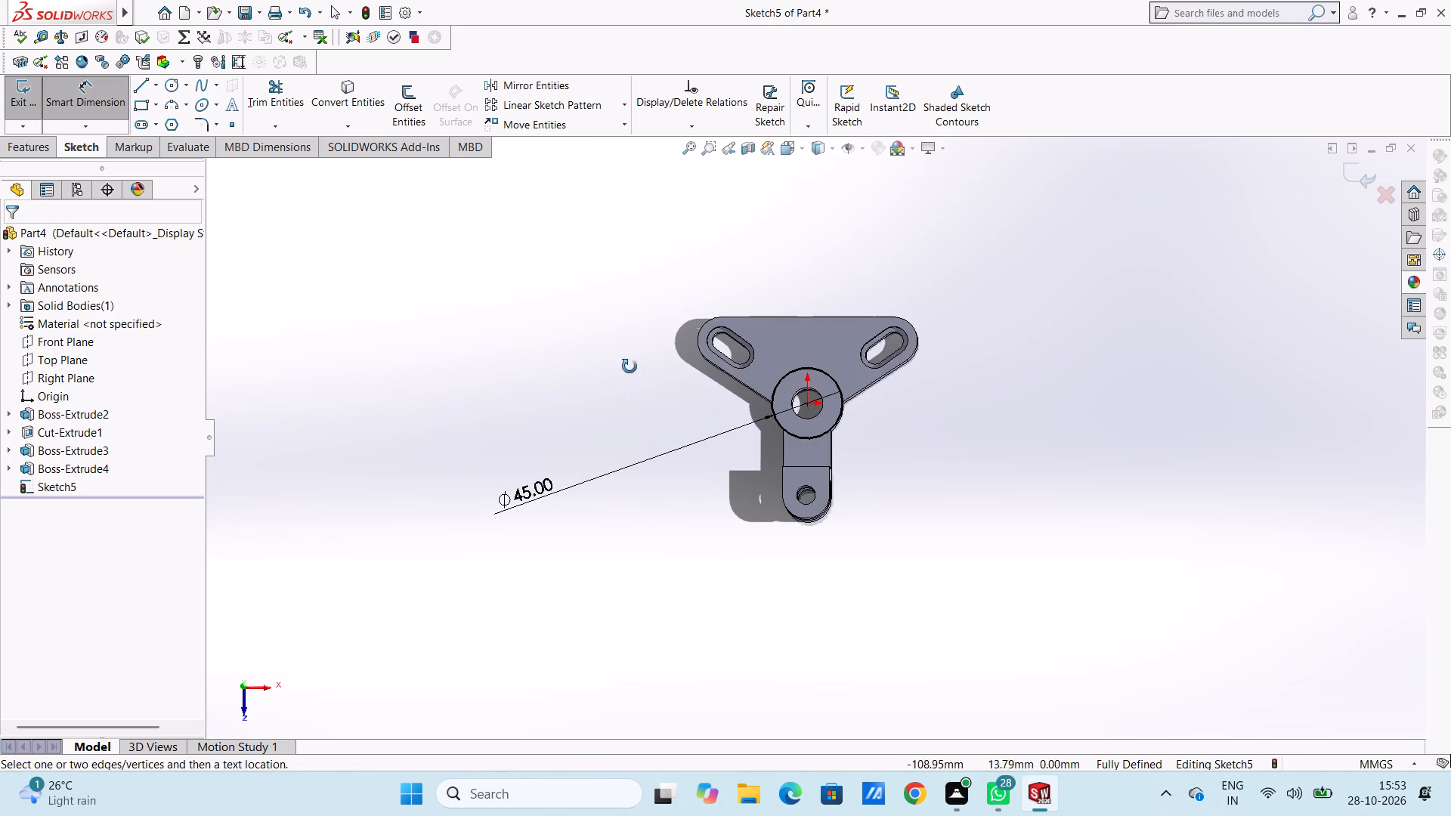
pyautogui.moveTo(630, 366); pyautogui.dragTo(578, 379, button='middle')
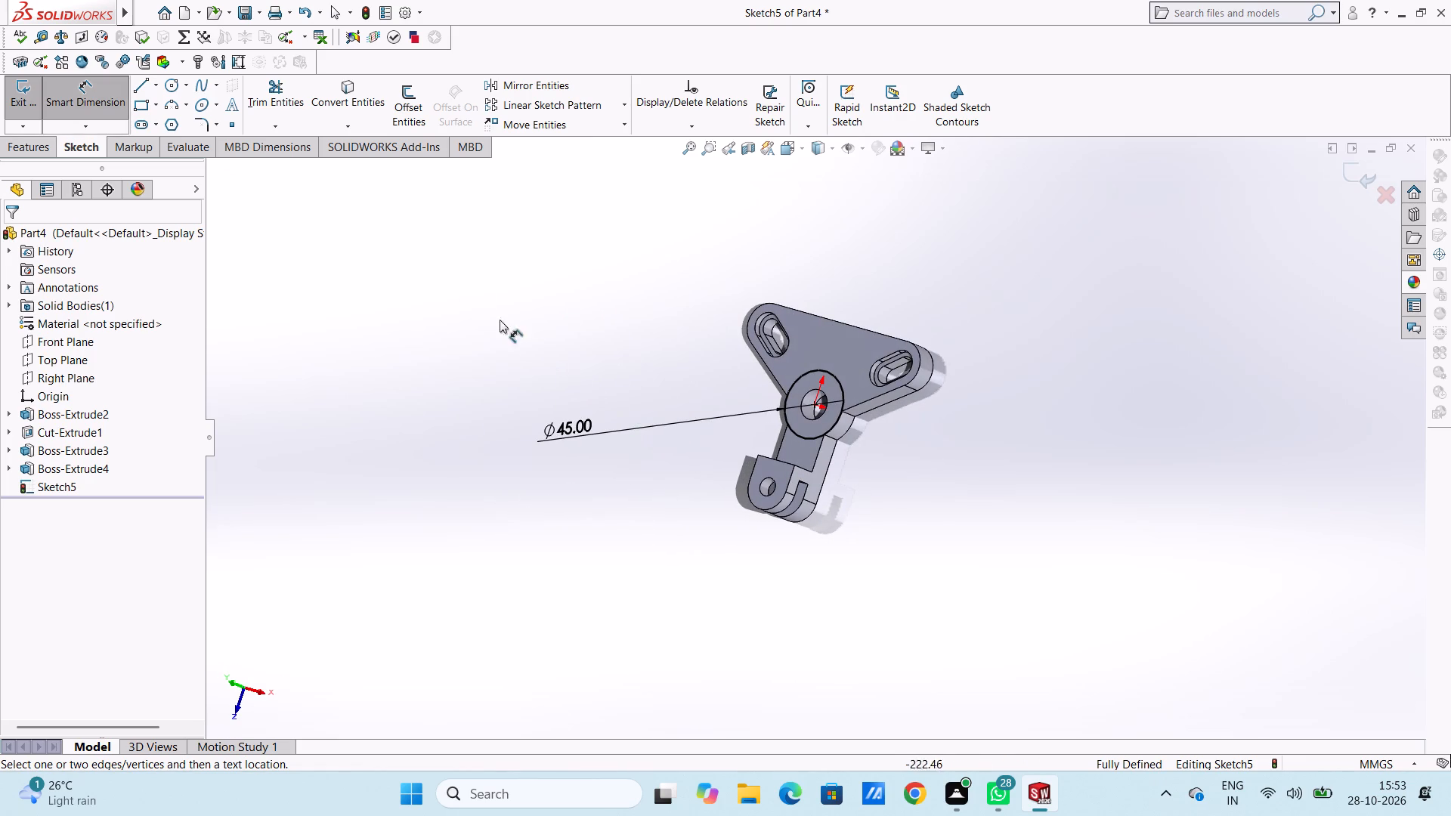
pyautogui.click(91, 92)
pyautogui.click(41, 150)
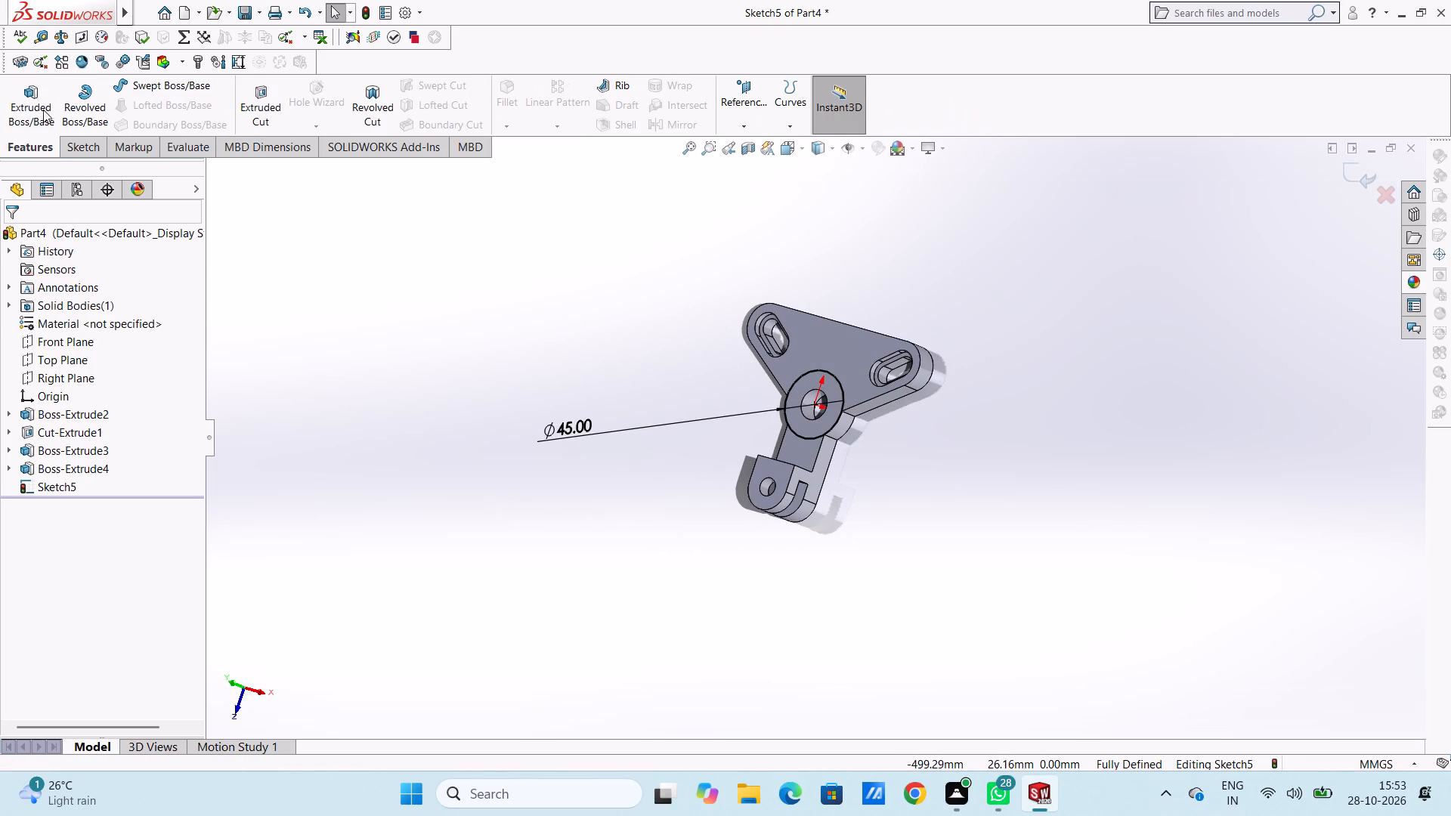
pyautogui.click(38, 103)
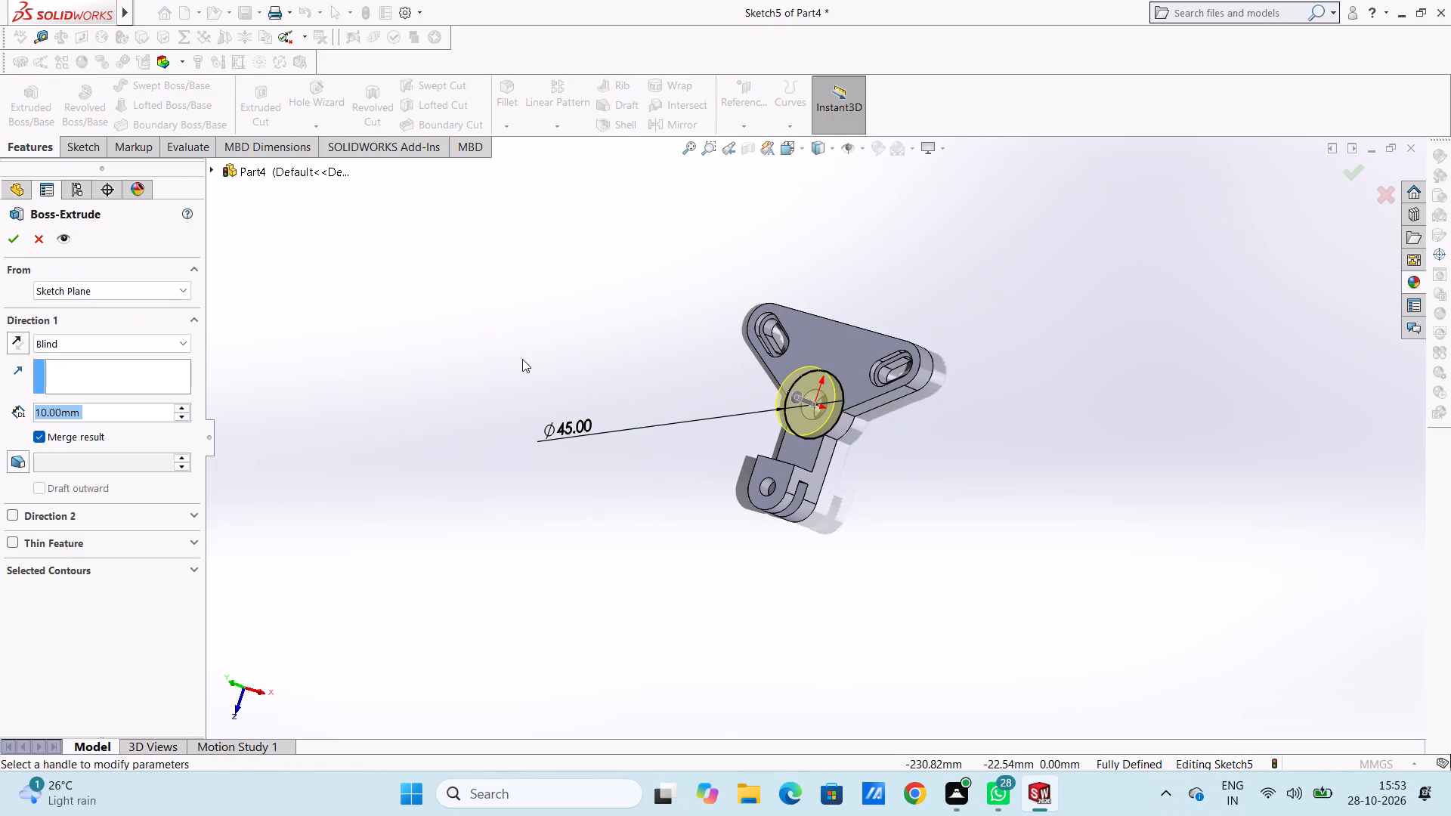
pyautogui.write('80')
pyautogui.press('-')
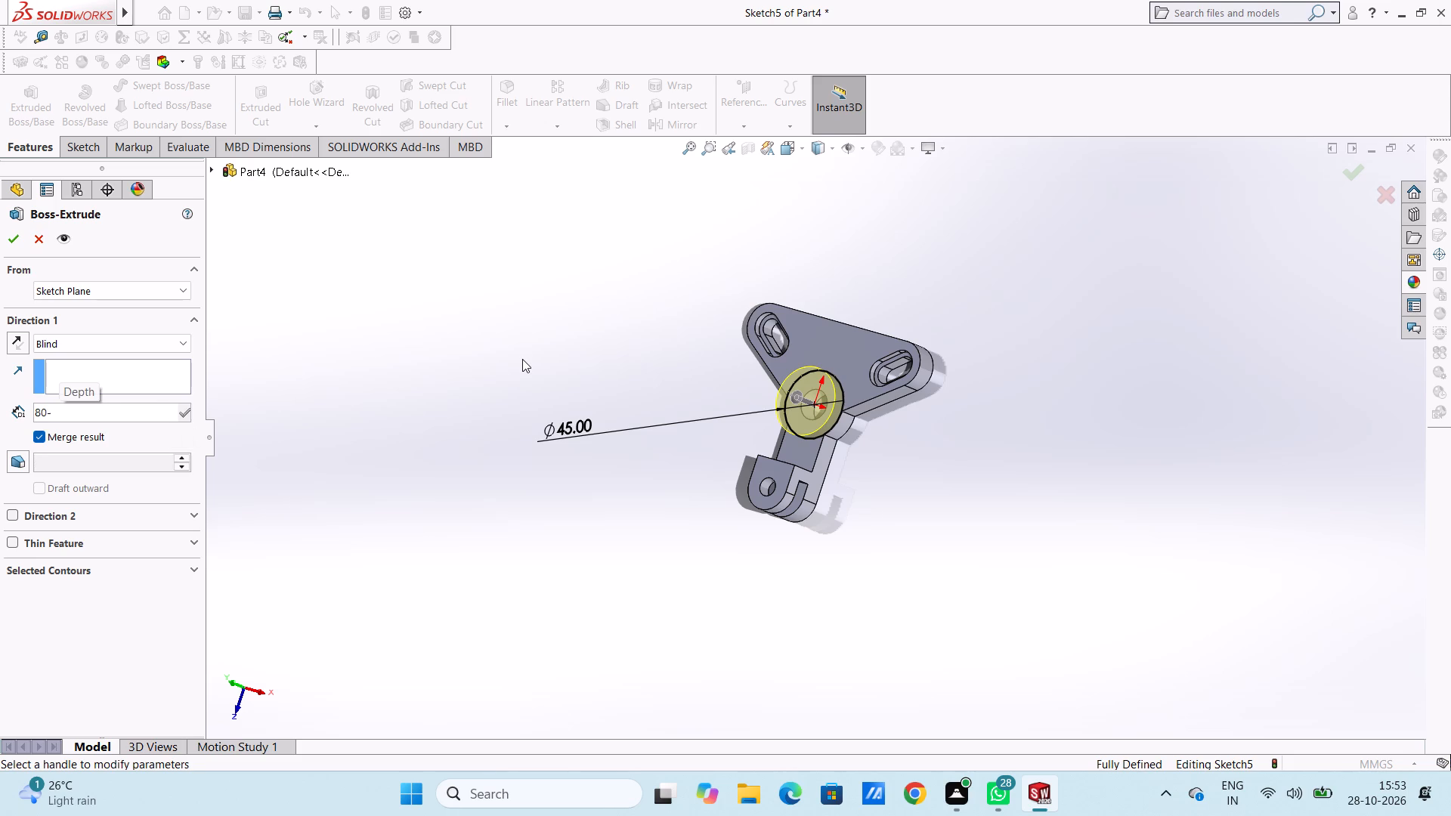
pyautogui.write('15')
pyautogui.press('Return')
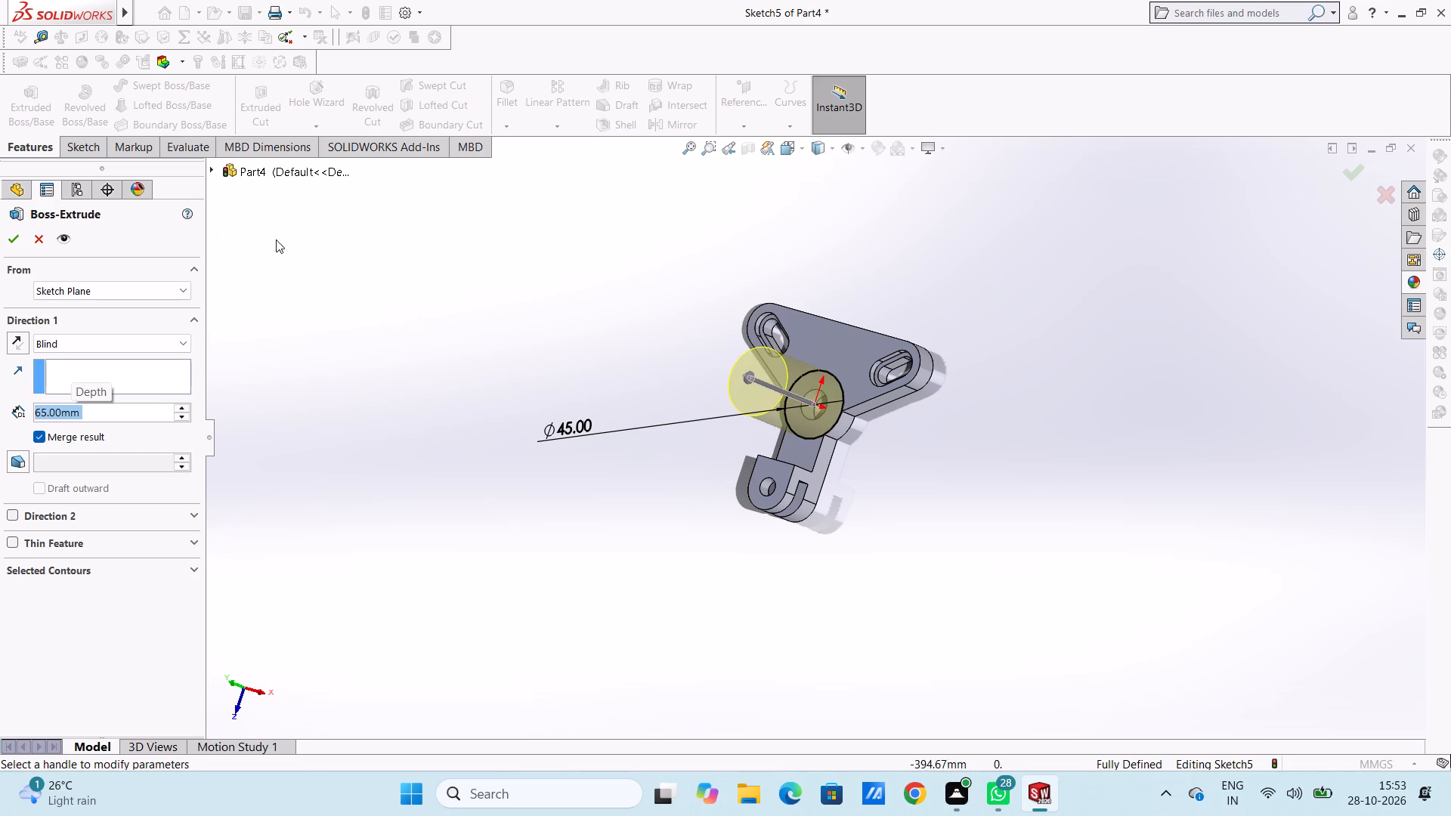
pyautogui.click(18, 241)
pyautogui.click(265, 331)
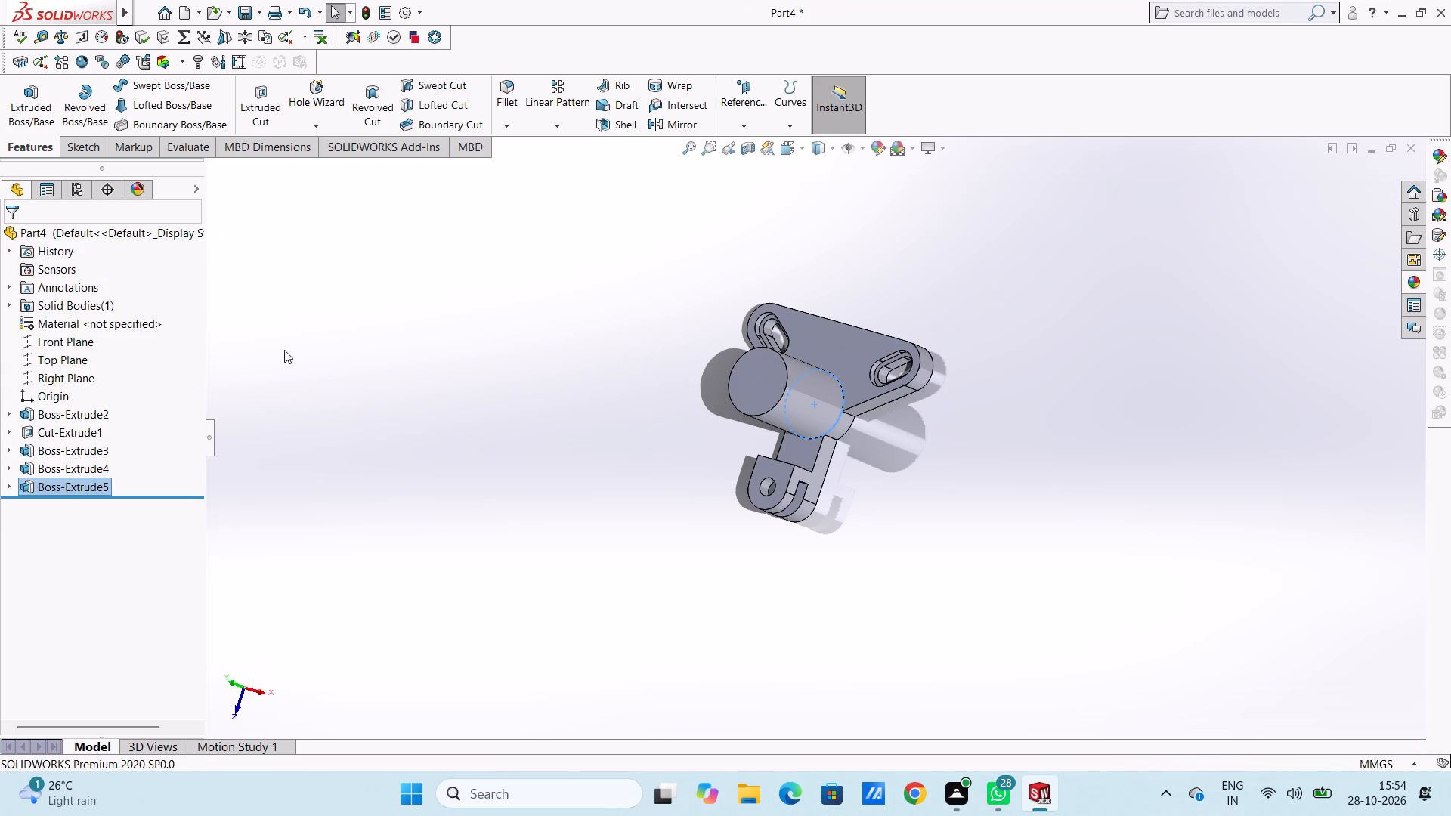
# Examine the part with its central cylinder from above, from the sides and from the underside.
pyautogui.moveTo(376, 421); pyautogui.dragTo(428, 216, button='middle')
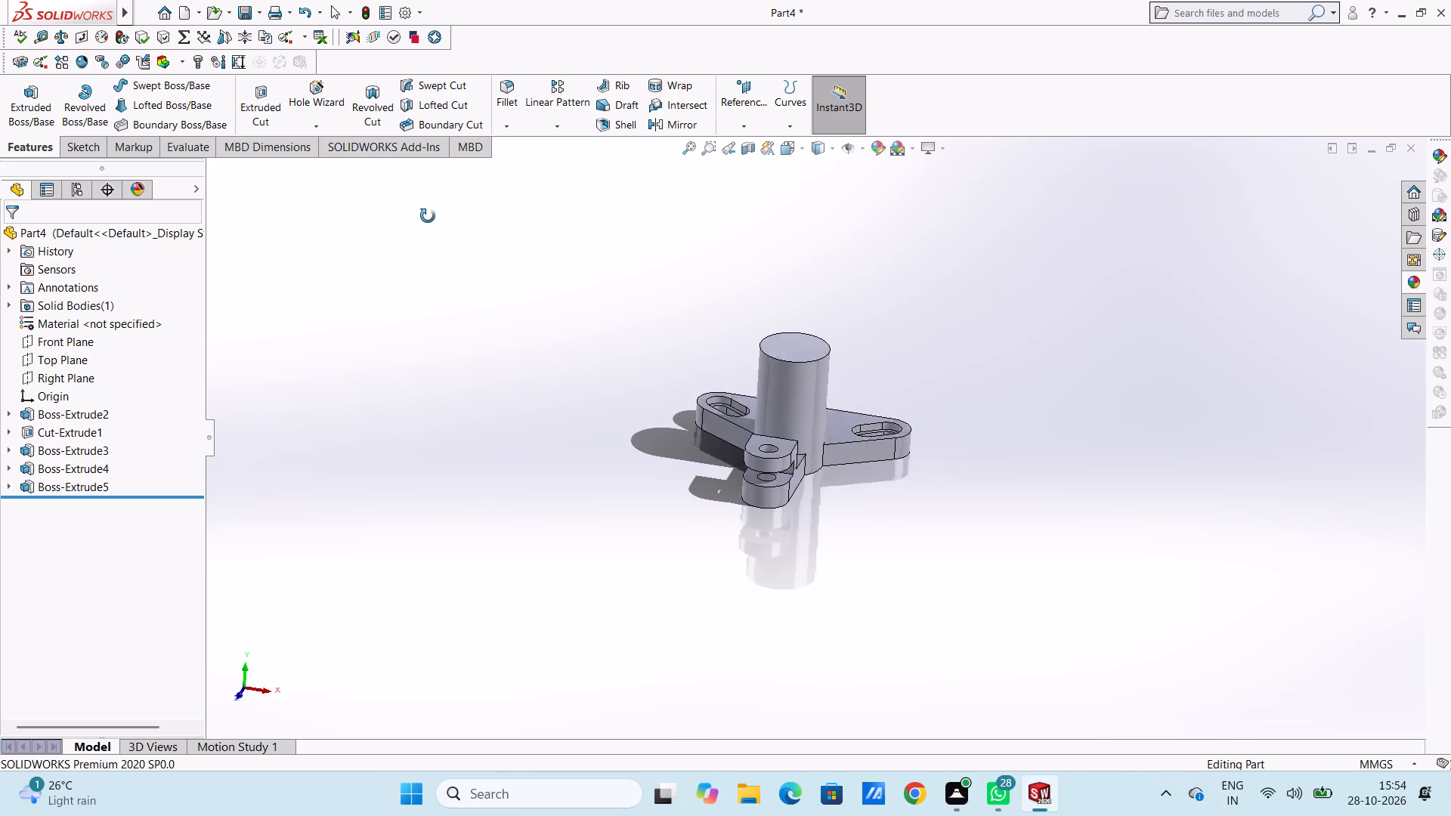
pyautogui.moveTo(428, 216); pyautogui.dragTo(428, 217, button='middle')
pyautogui.moveTo(566, 397); pyautogui.dragTo(472, 426, button='middle')
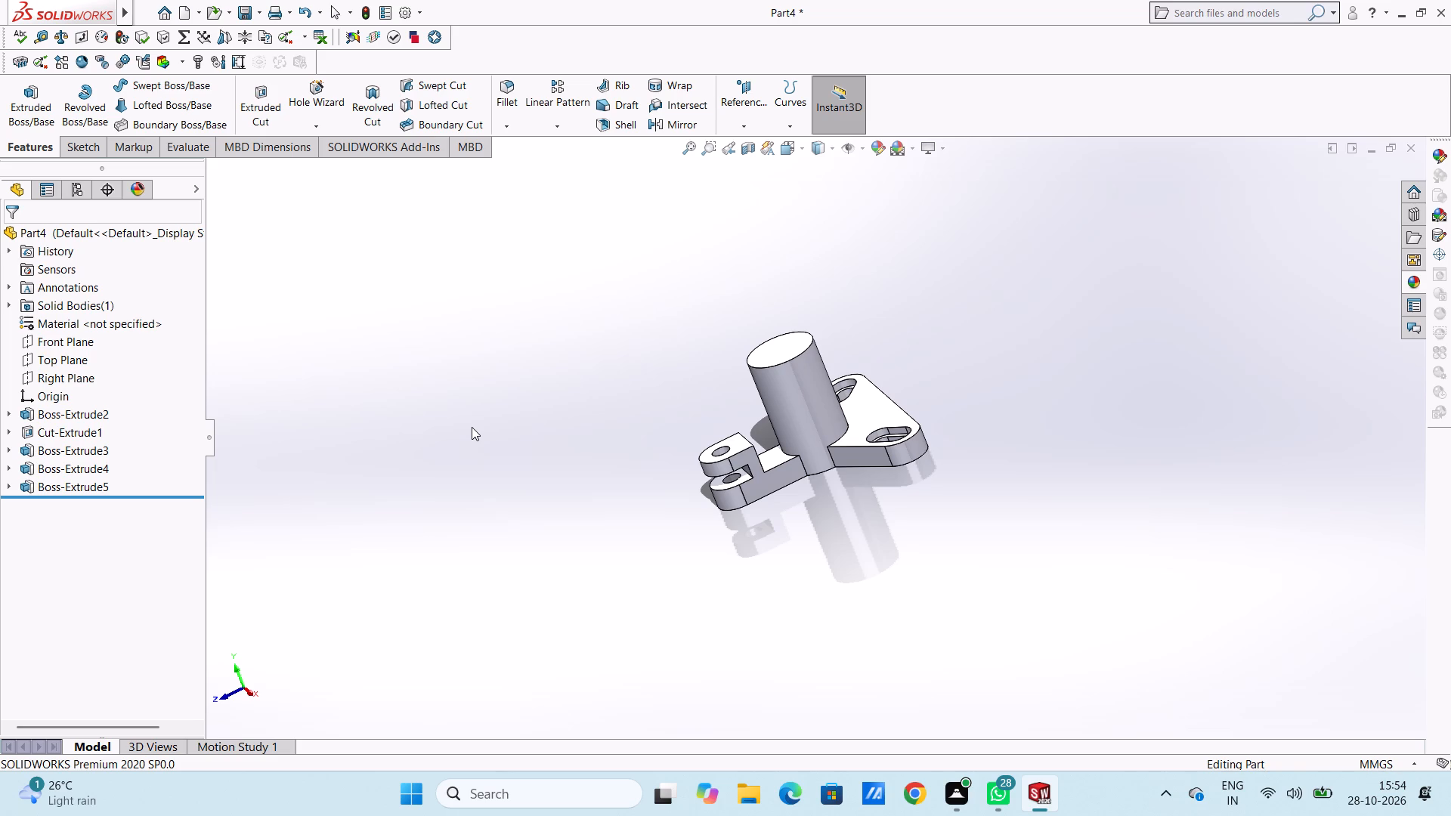
pyautogui.moveTo(486, 463); pyautogui.dragTo(525, 368, button='middle')
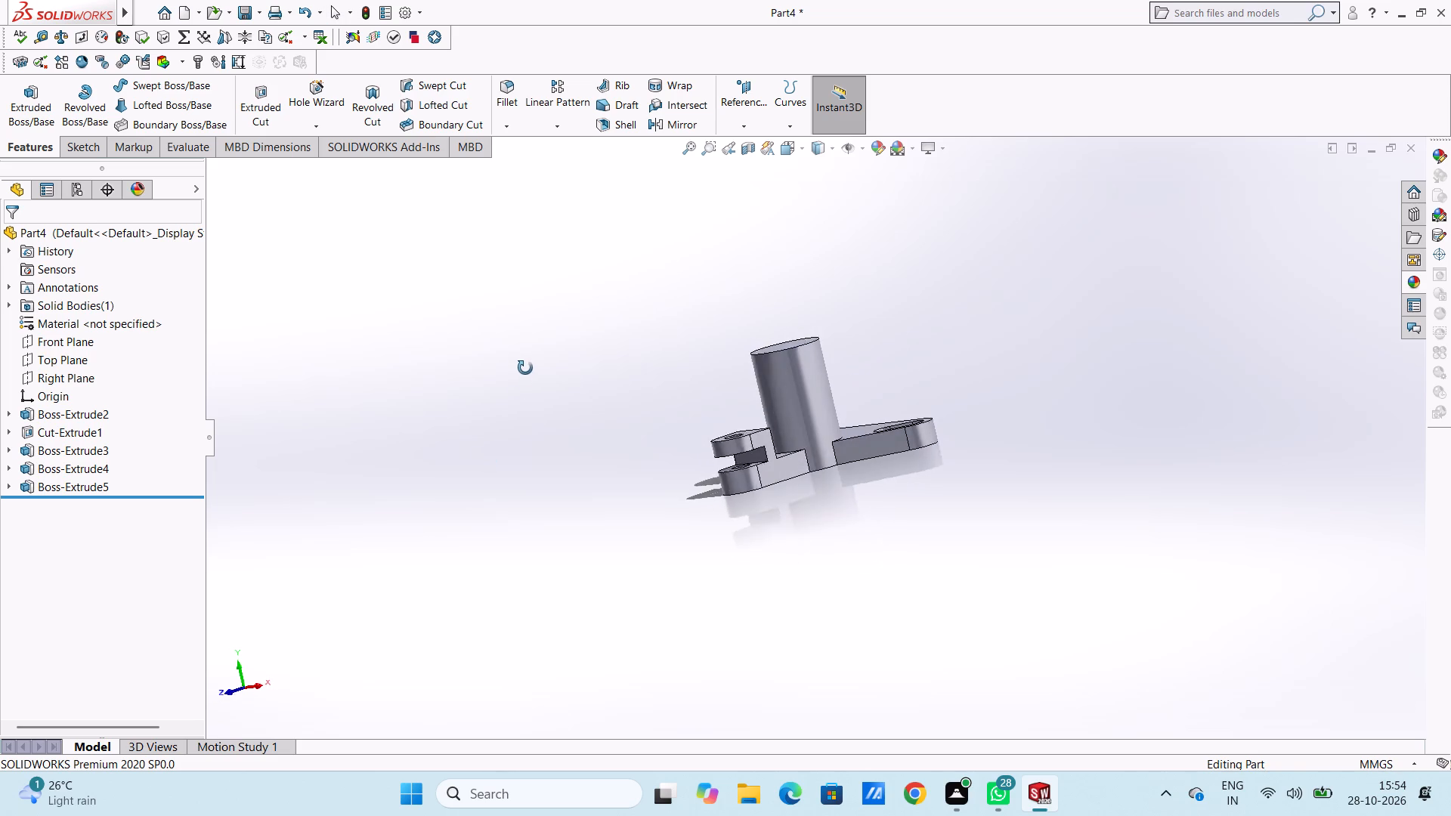
pyautogui.moveTo(525, 368); pyautogui.dragTo(565, 500, button='middle')
pyautogui.scroll(-1, 506, 375)
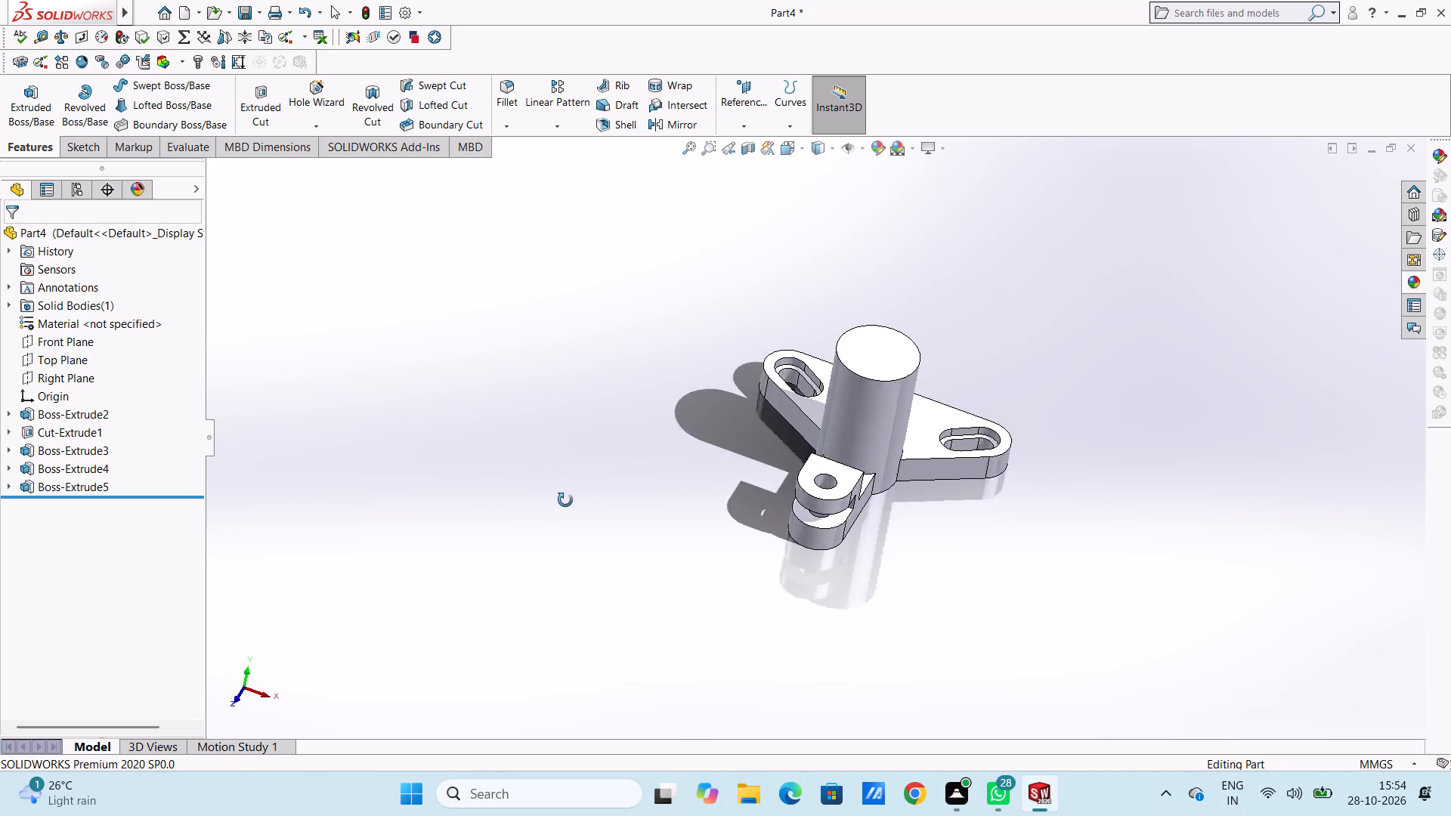
pyautogui.moveTo(565, 500); pyautogui.dragTo(531, 301, button='middle')
pyautogui.moveTo(667, 497); pyautogui.dragTo(619, 386, button='middle')
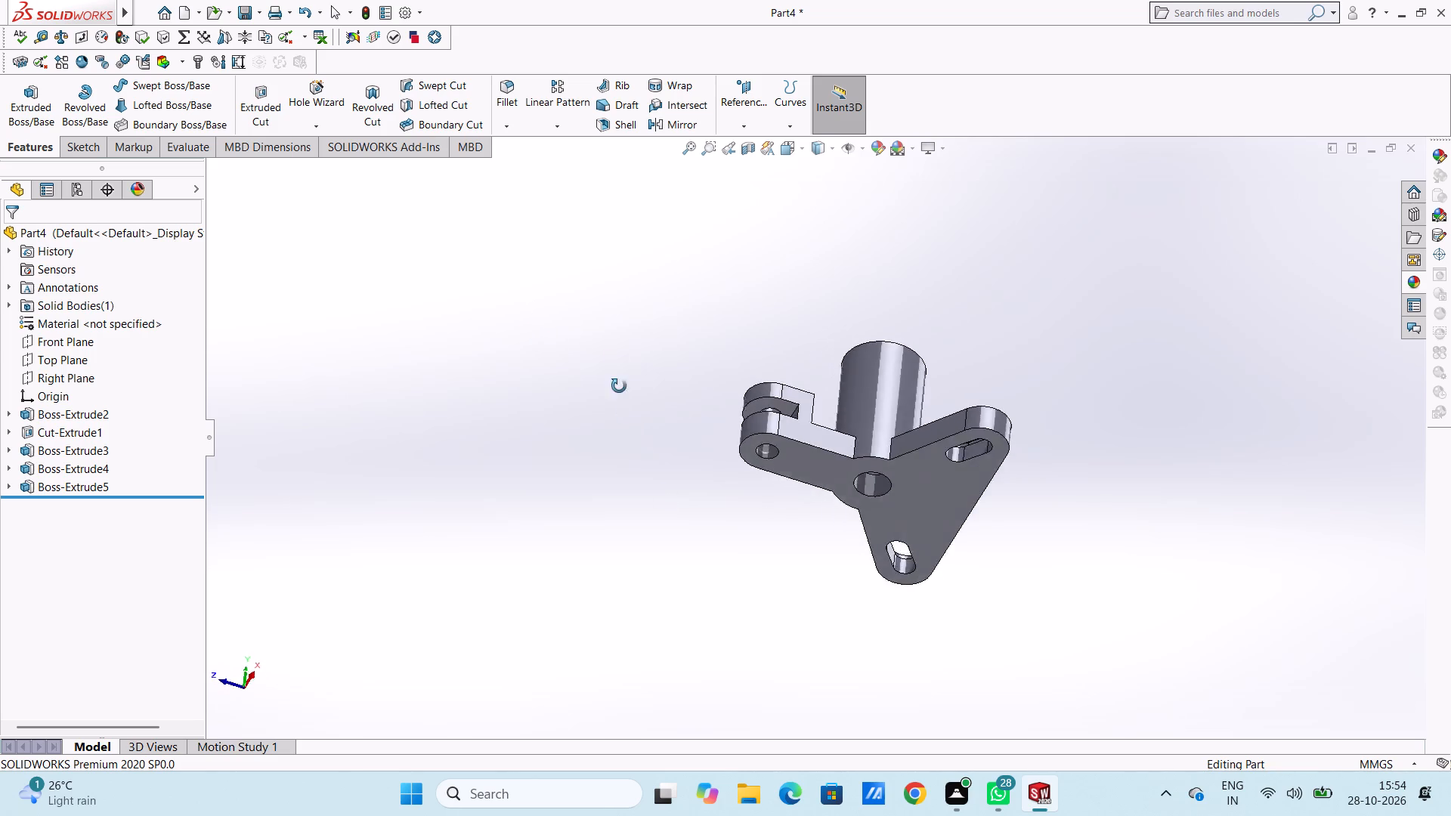
pyautogui.moveTo(619, 386); pyautogui.dragTo(661, 385, button='middle')
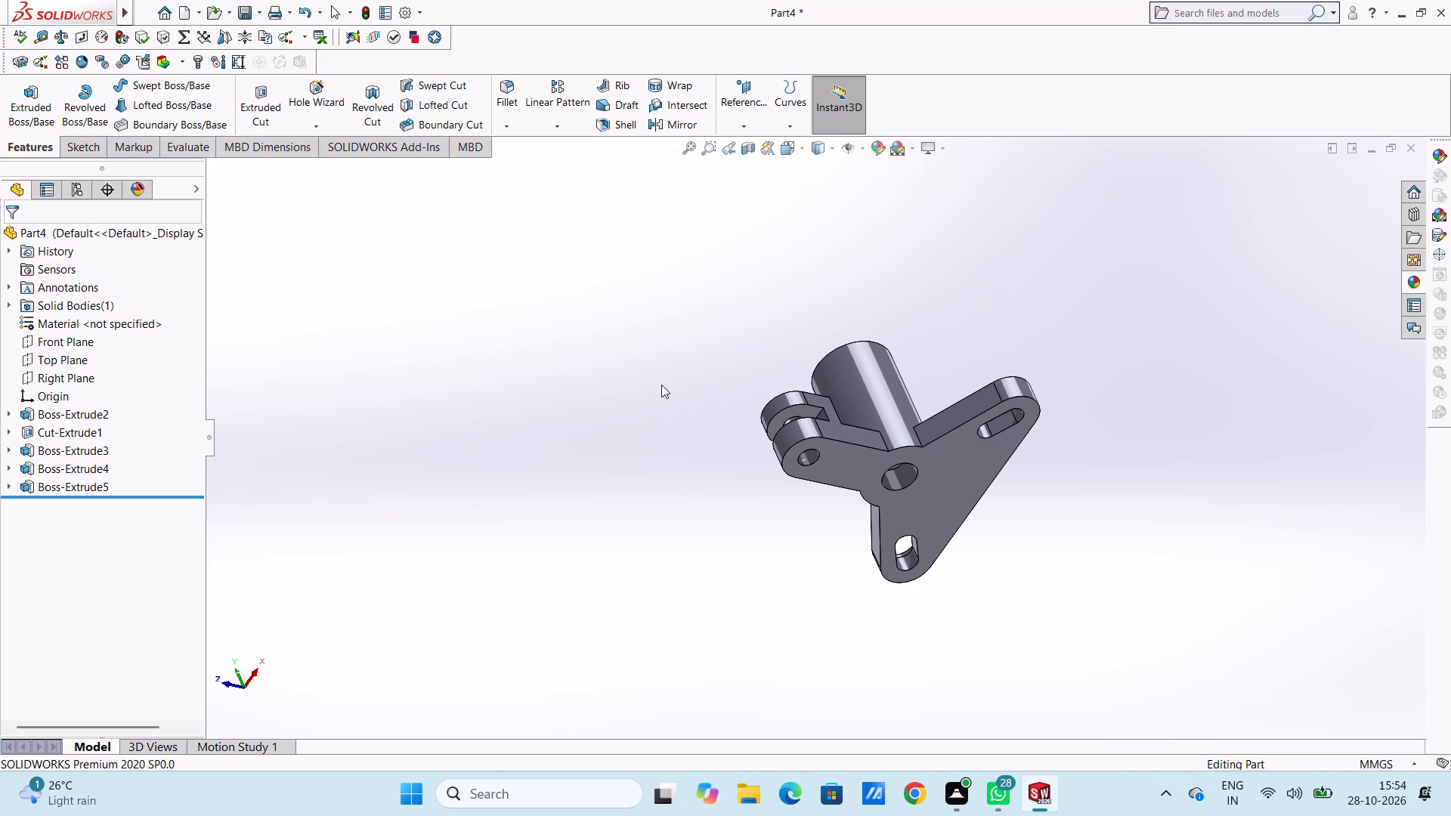
pyautogui.scroll(2, 805, 312)
pyautogui.moveTo(783, 340); pyautogui.dragTo(770, 360, button='middle')
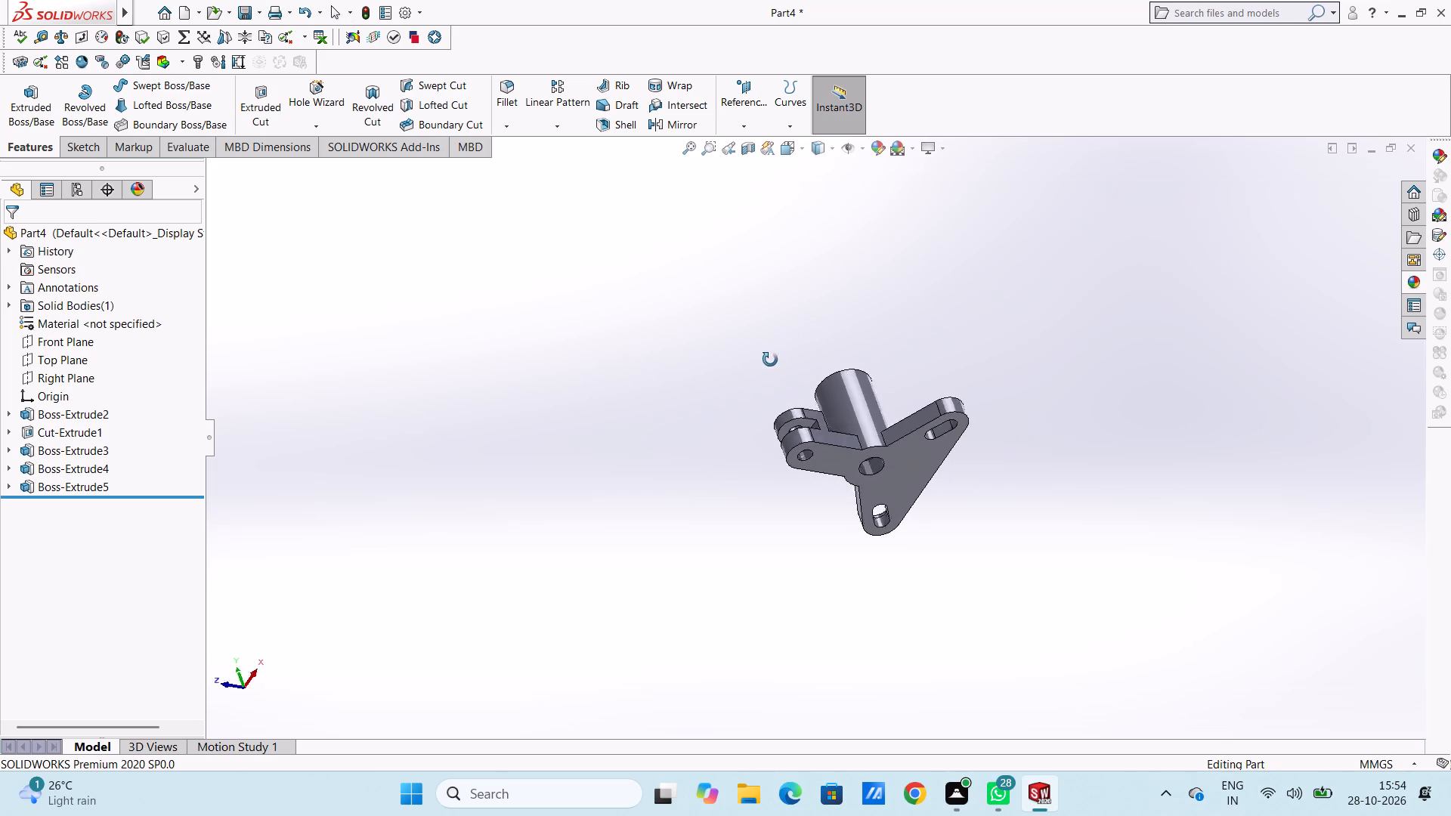
pyautogui.moveTo(770, 360); pyautogui.dragTo(769, 514, button='middle')
pyautogui.moveTo(701, 344); pyautogui.dragTo(710, 468, button='middle')
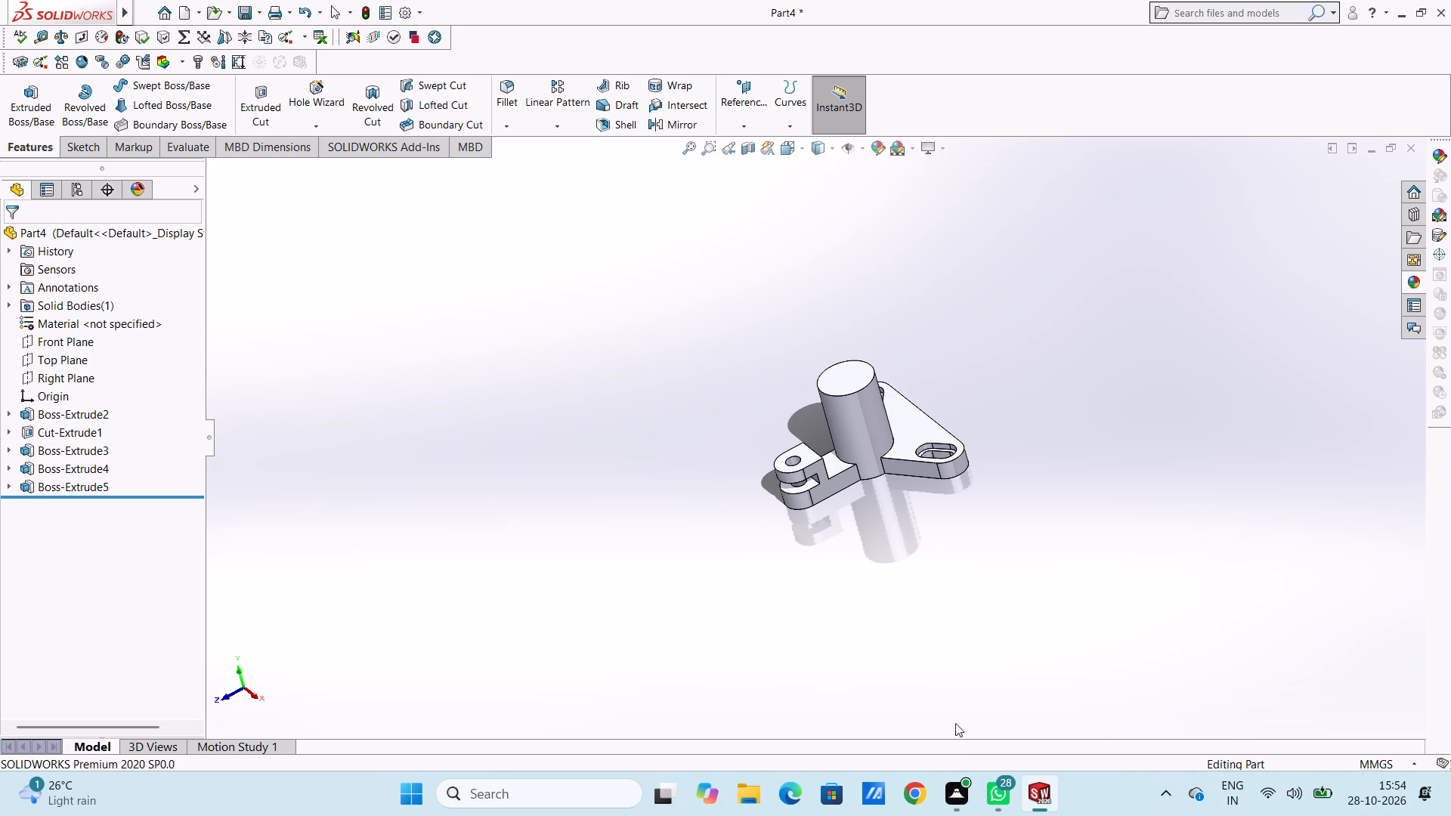
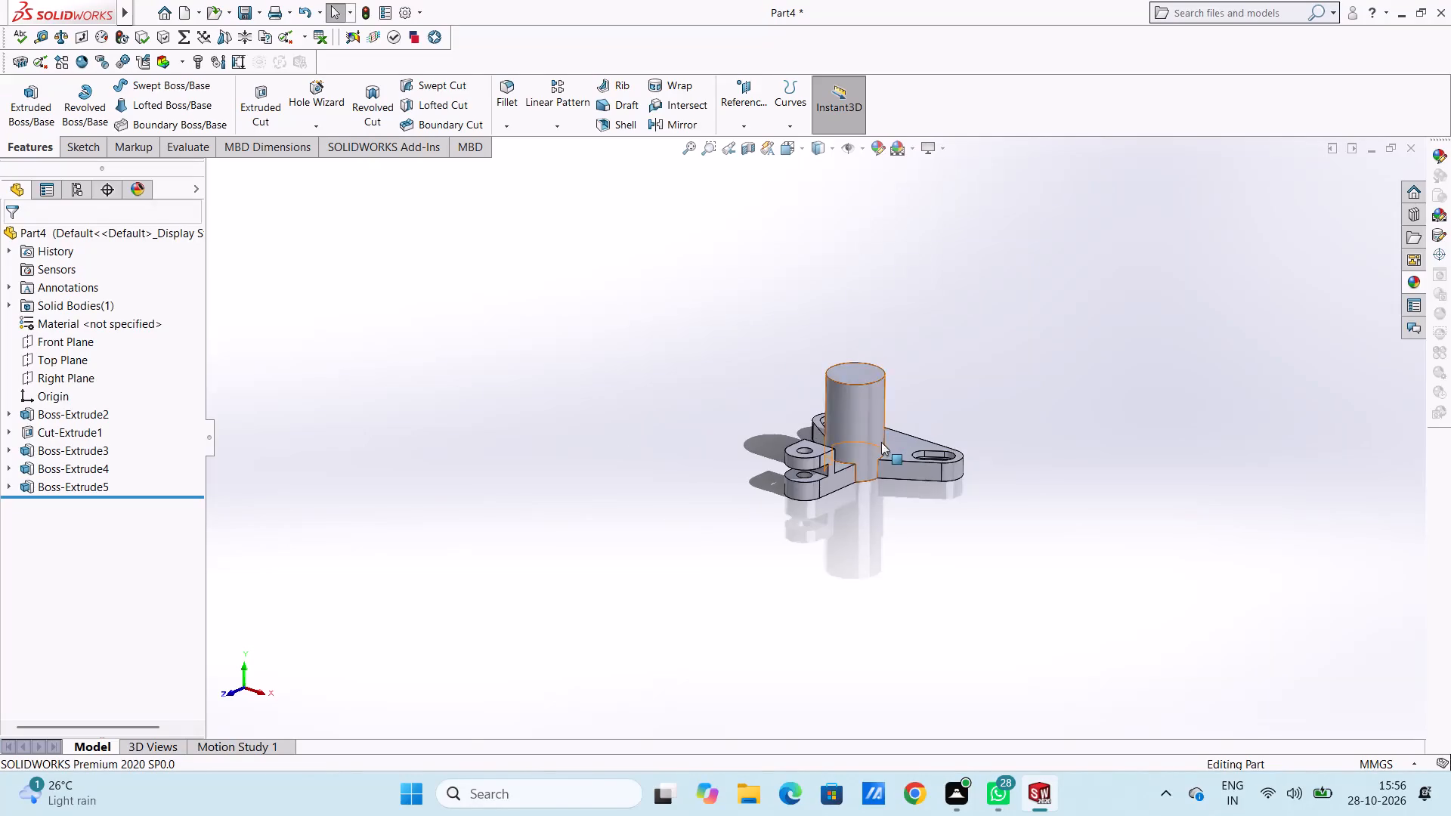
# On the cylinder's bottom face inside the plate's central hole, sketch a circle of 10 mm radius centred on the origin.
pyautogui.scroll(-3, 881, 444)
pyautogui.moveTo(821, 550); pyautogui.dragTo(805, 470, button='middle')
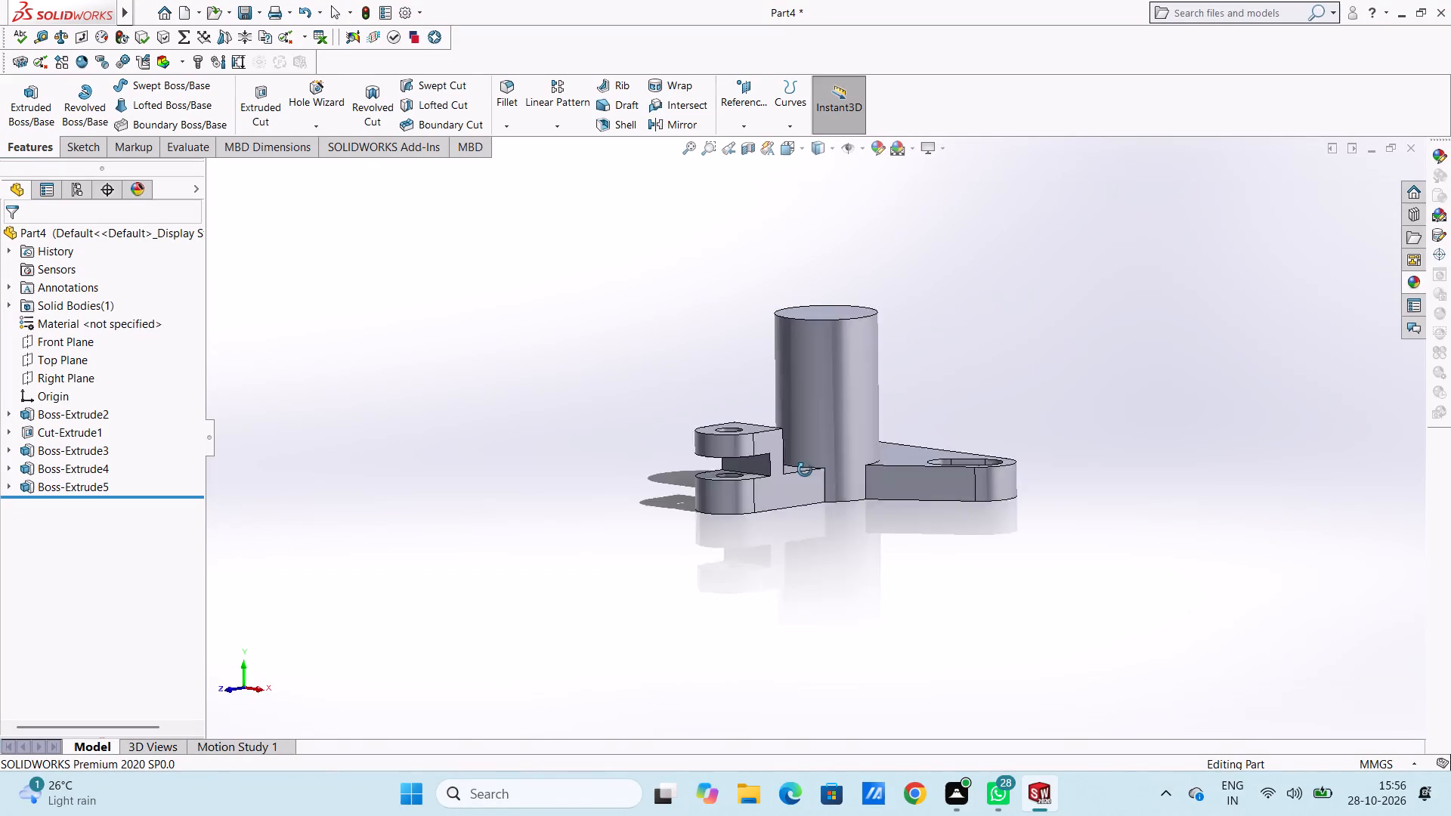
pyautogui.moveTo(805, 470); pyautogui.dragTo(796, 328, button='middle')
pyautogui.moveTo(810, 471); pyautogui.dragTo(803, 414, button='middle')
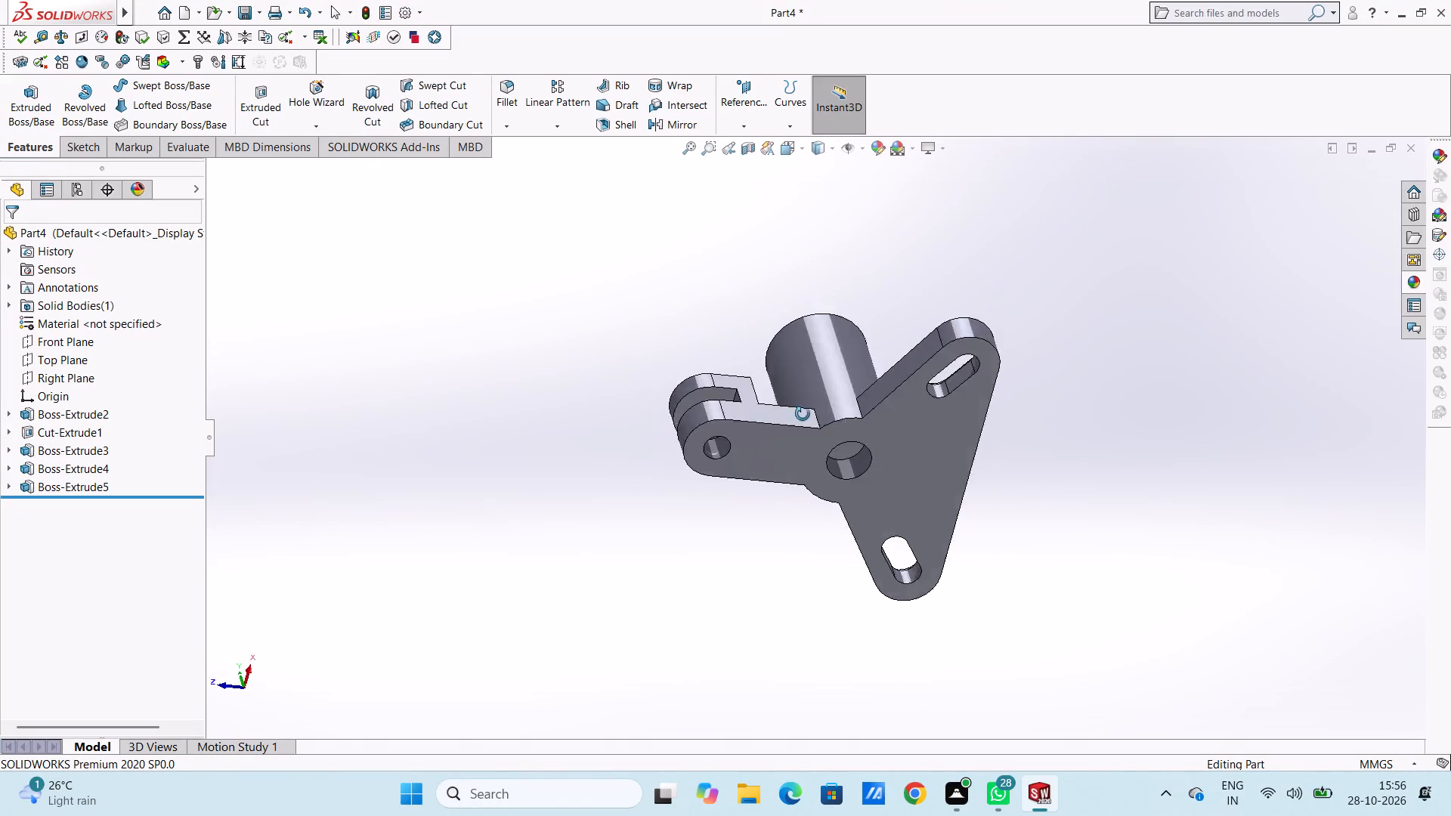
pyautogui.moveTo(803, 414); pyautogui.dragTo(785, 345, button='middle')
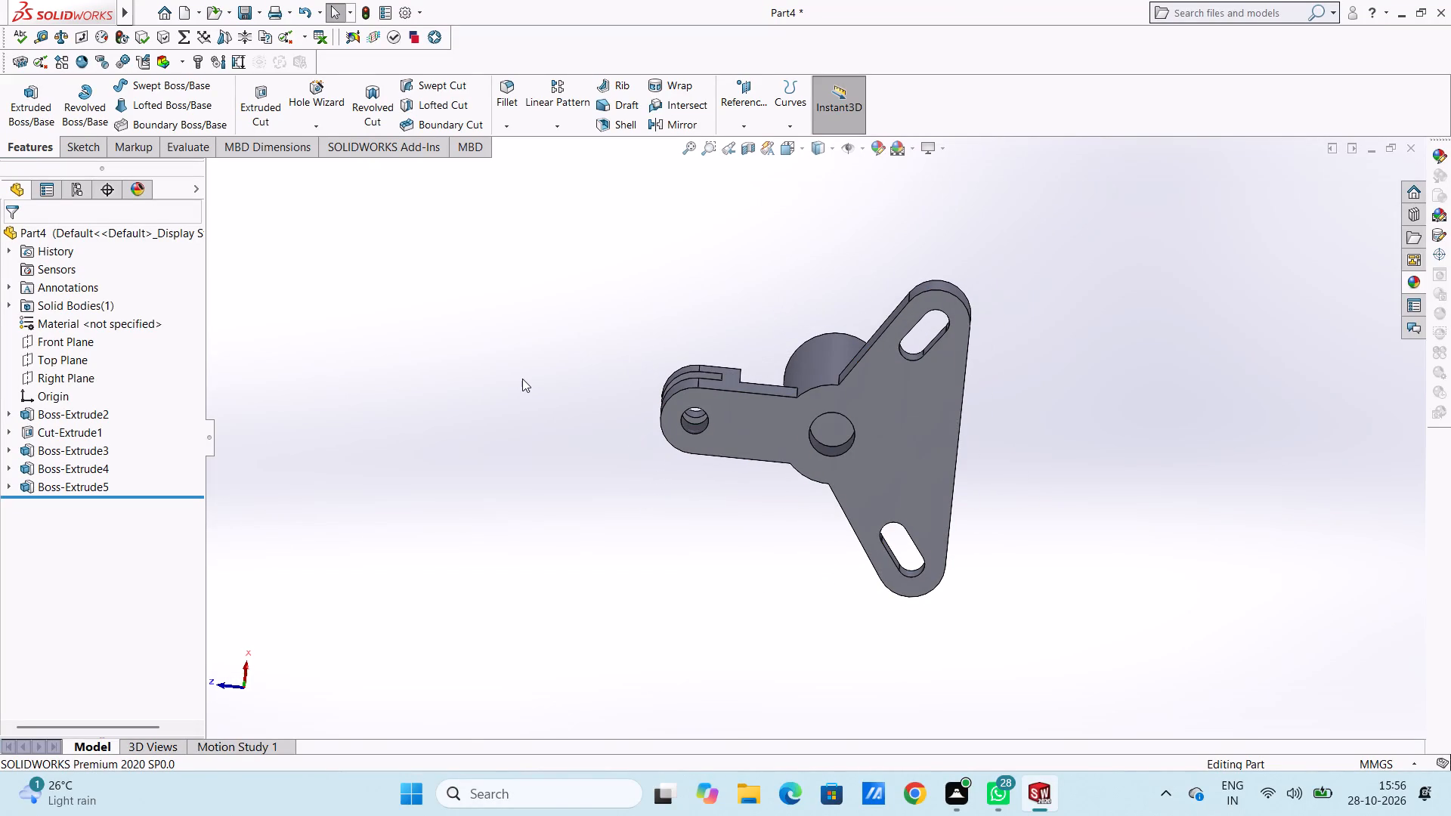
pyautogui.hotkey('ctrl', '6')
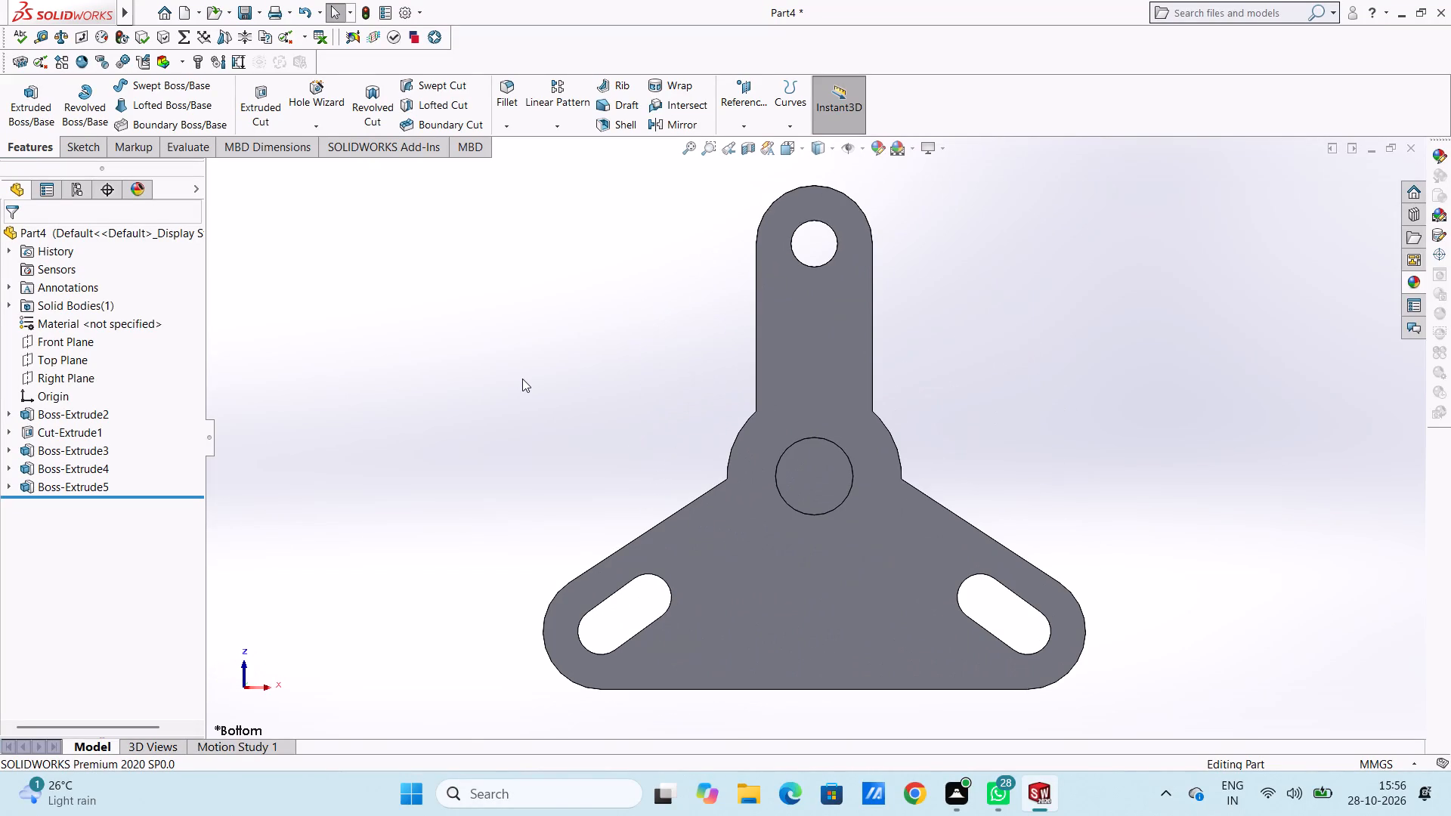
pyautogui.click(804, 467)
pyautogui.click(867, 429)
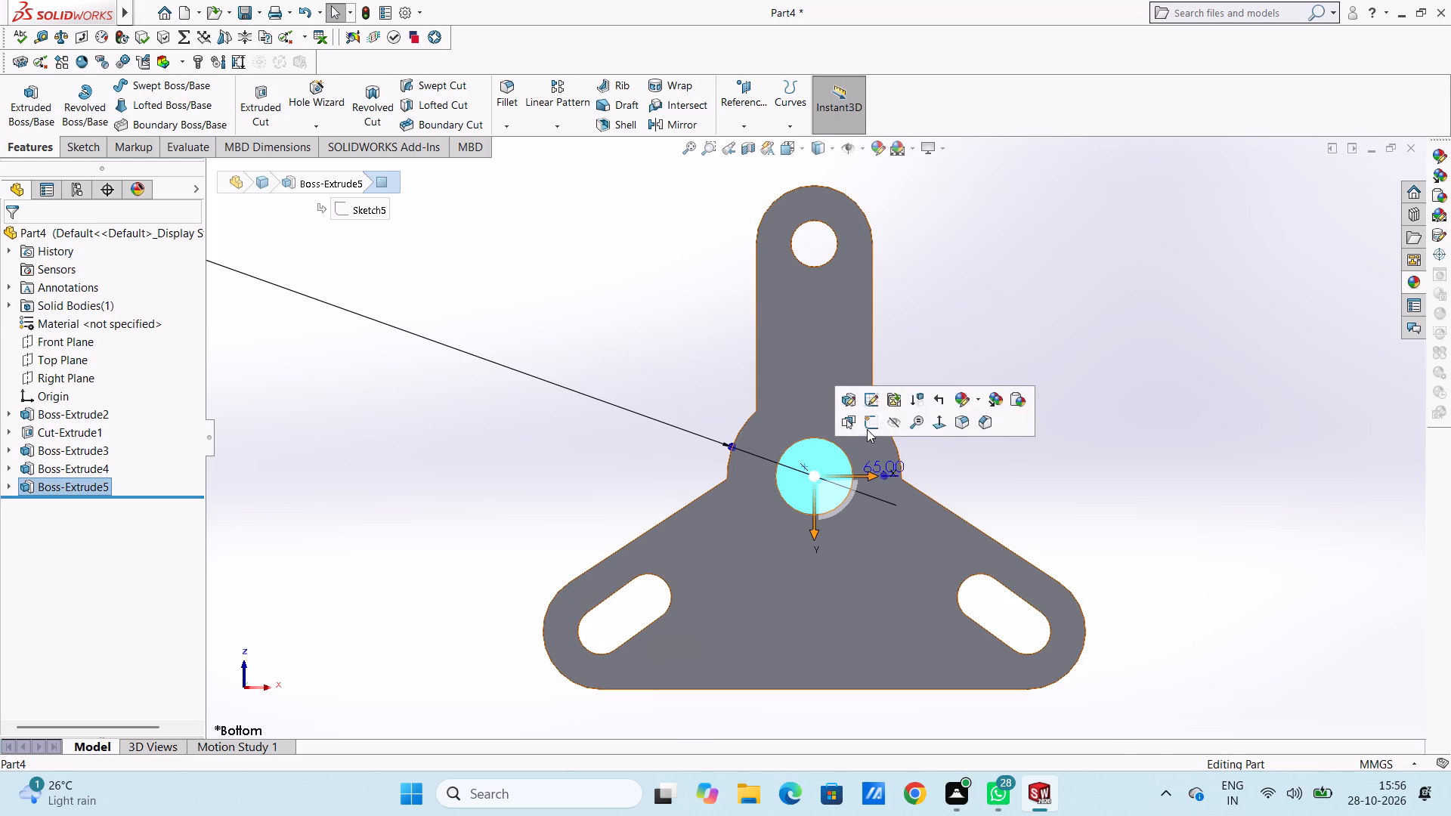
pyautogui.moveTo(672, 405); pyautogui.dragTo(664, 398)
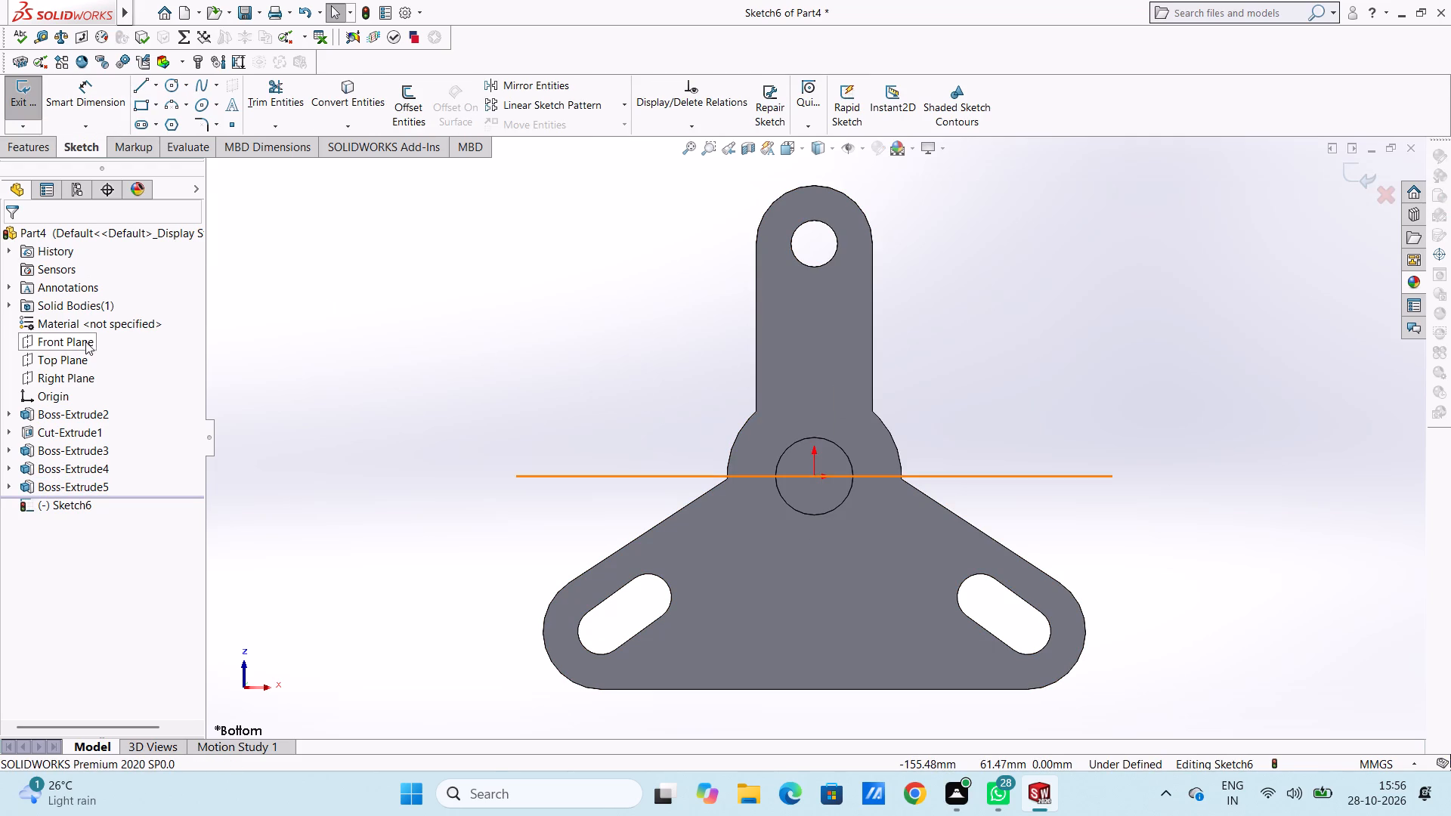
pyautogui.click(173, 82)
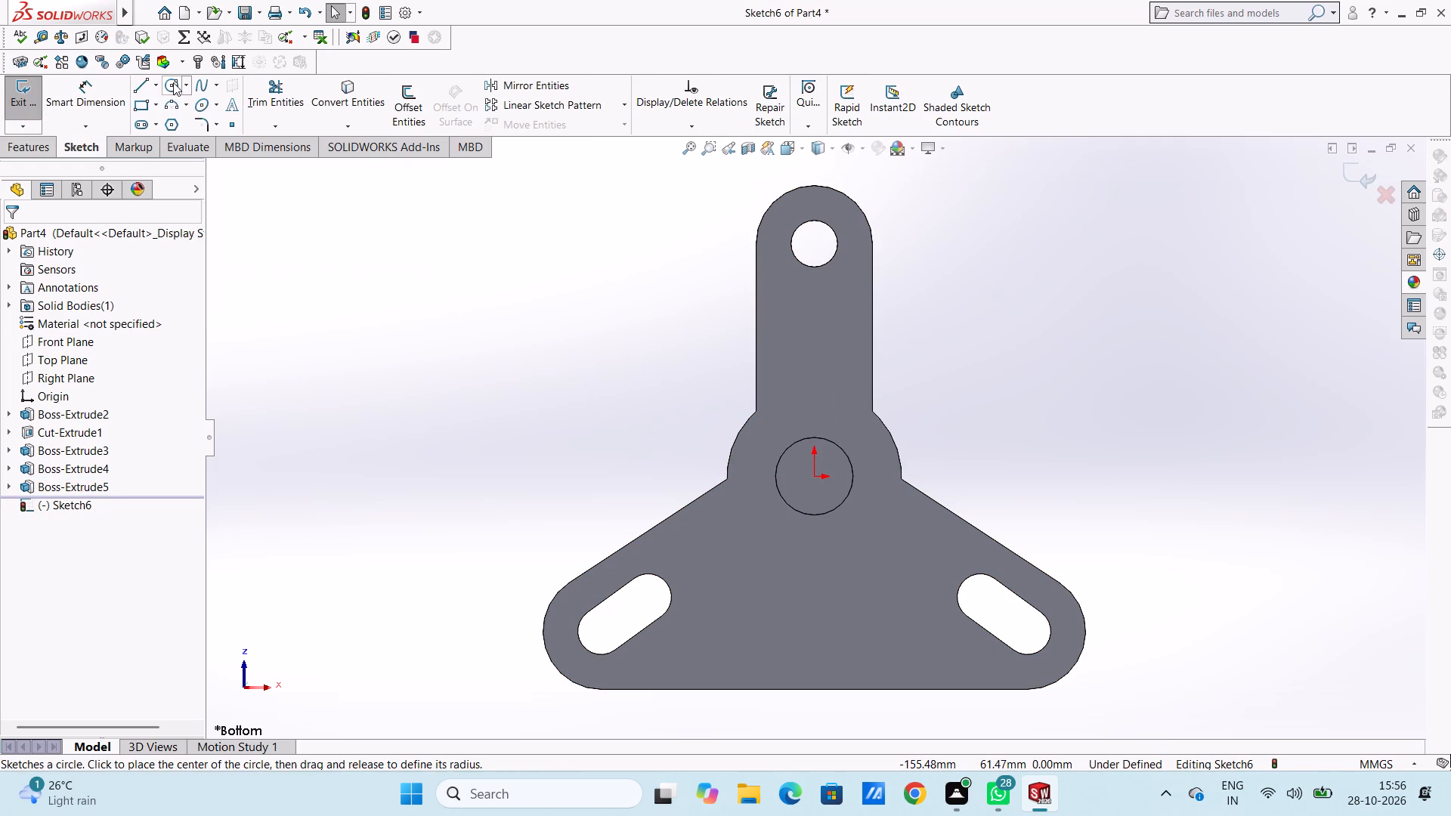
pyautogui.scroll(-5, 806, 470)
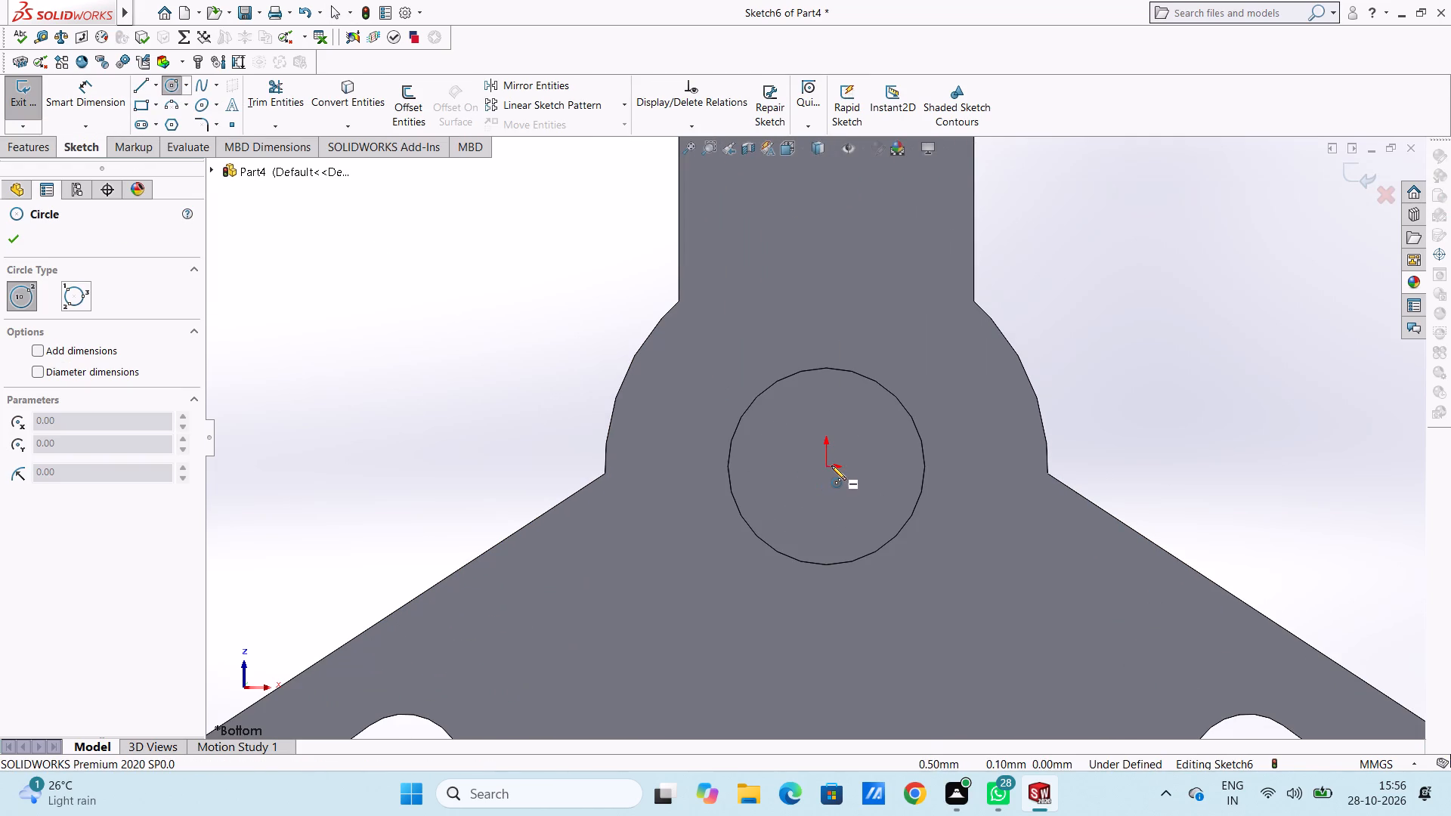
pyautogui.click(824, 468)
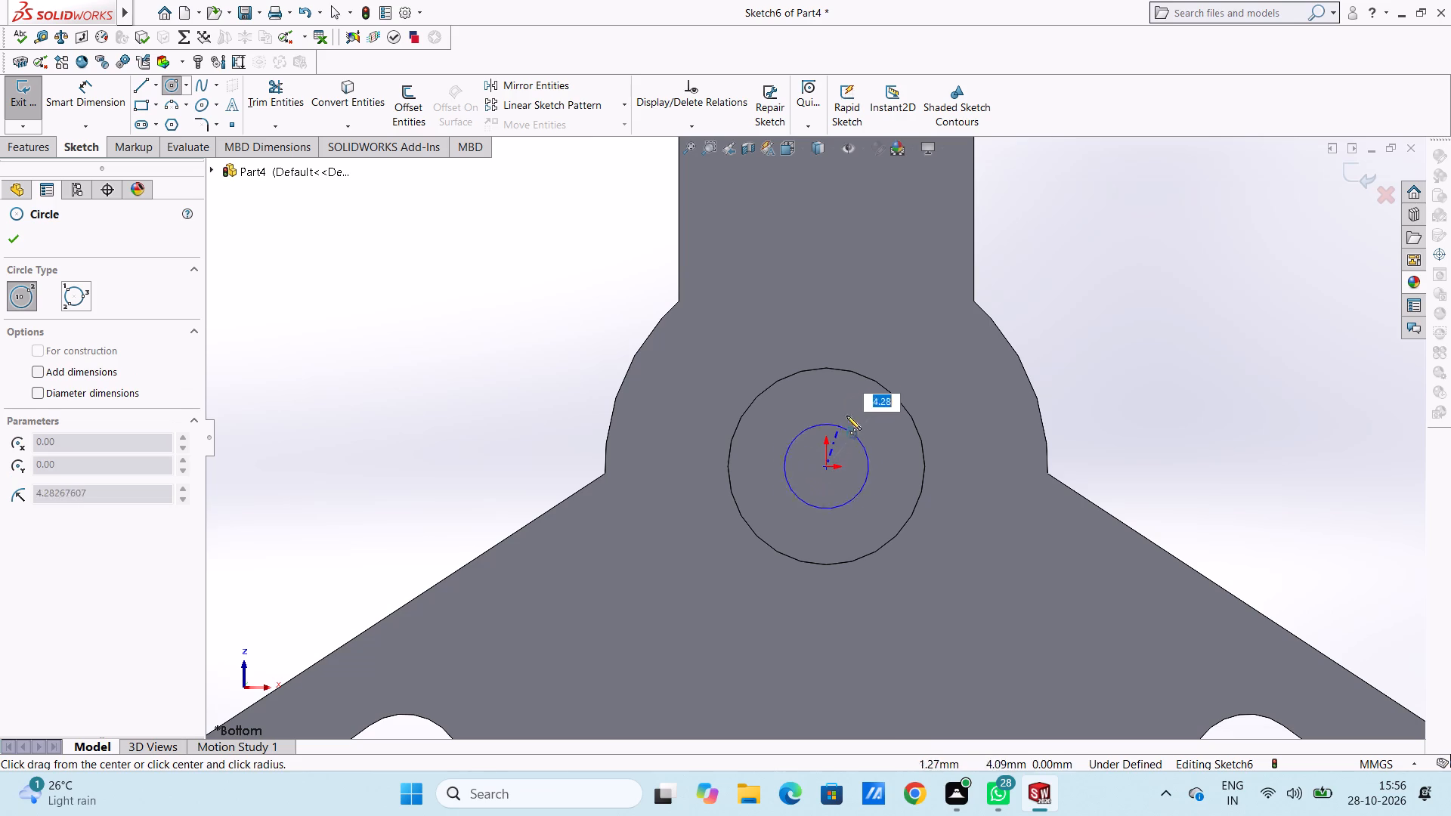
pyautogui.click(862, 376)
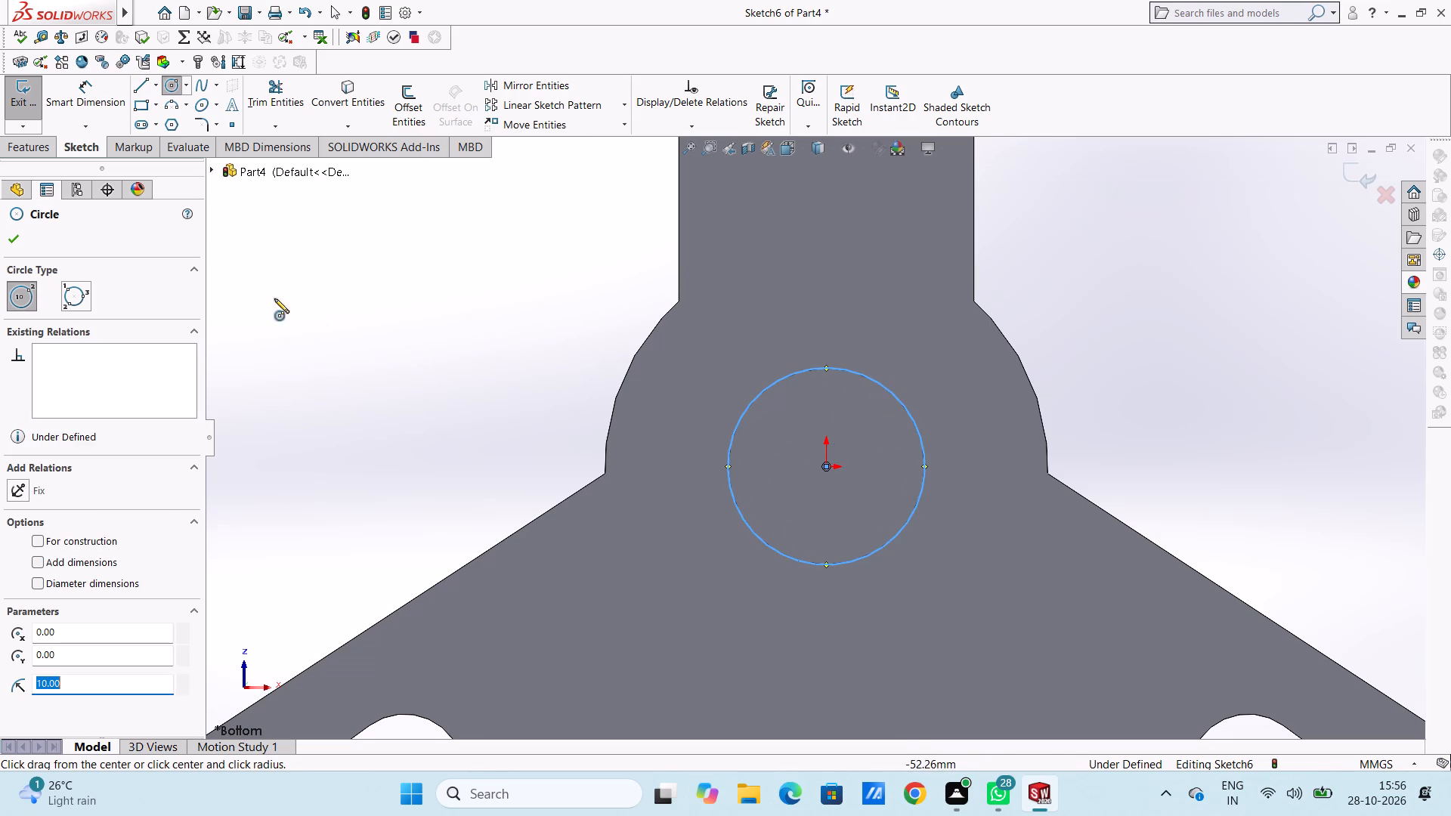
pyautogui.click(16, 238)
# Dimension the diameter of the circle sketched on the cylinder's bottom face.
pyautogui.click(89, 96)
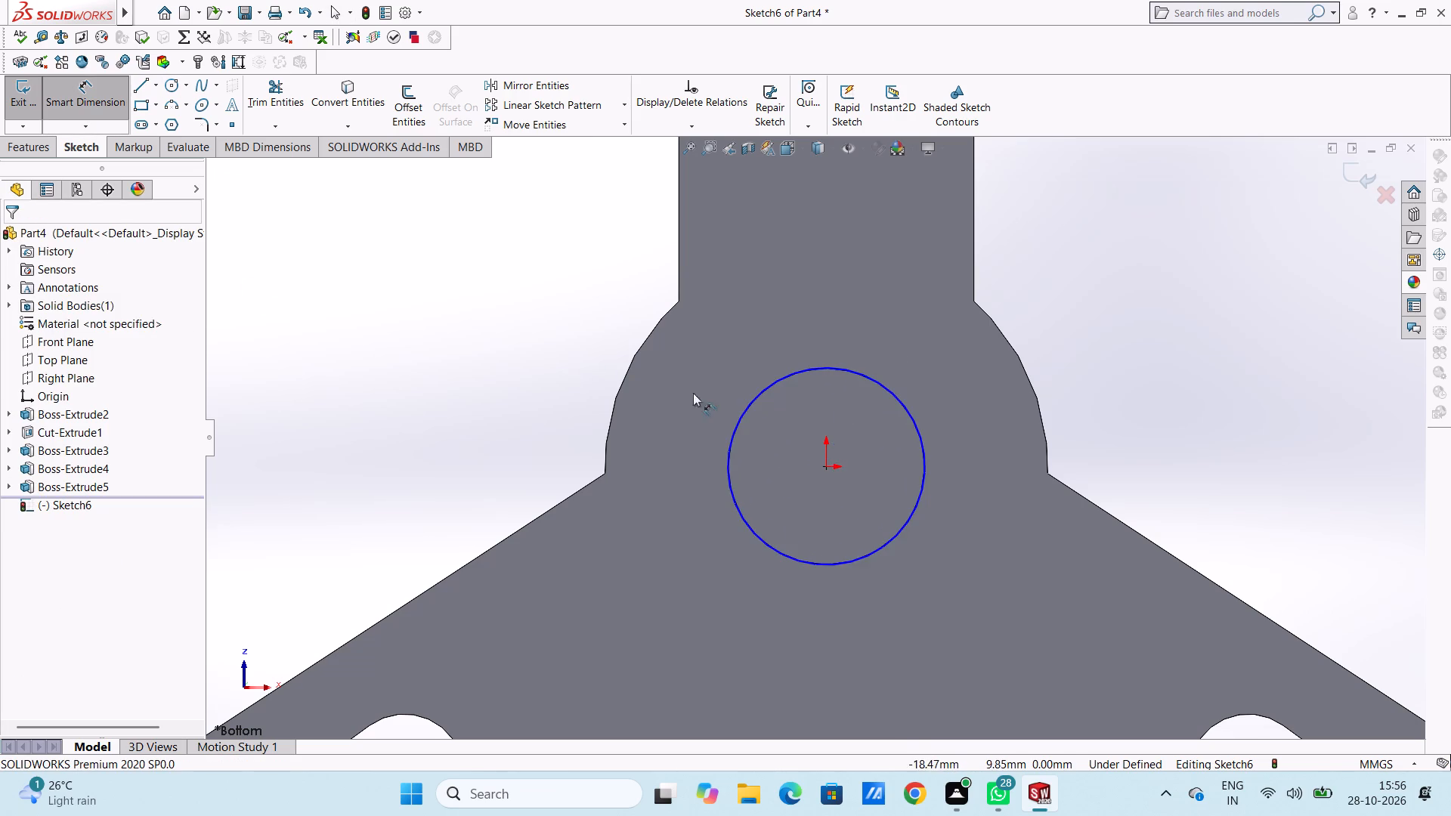
pyautogui.click(744, 414)
pyautogui.scroll(4, 518, 289)
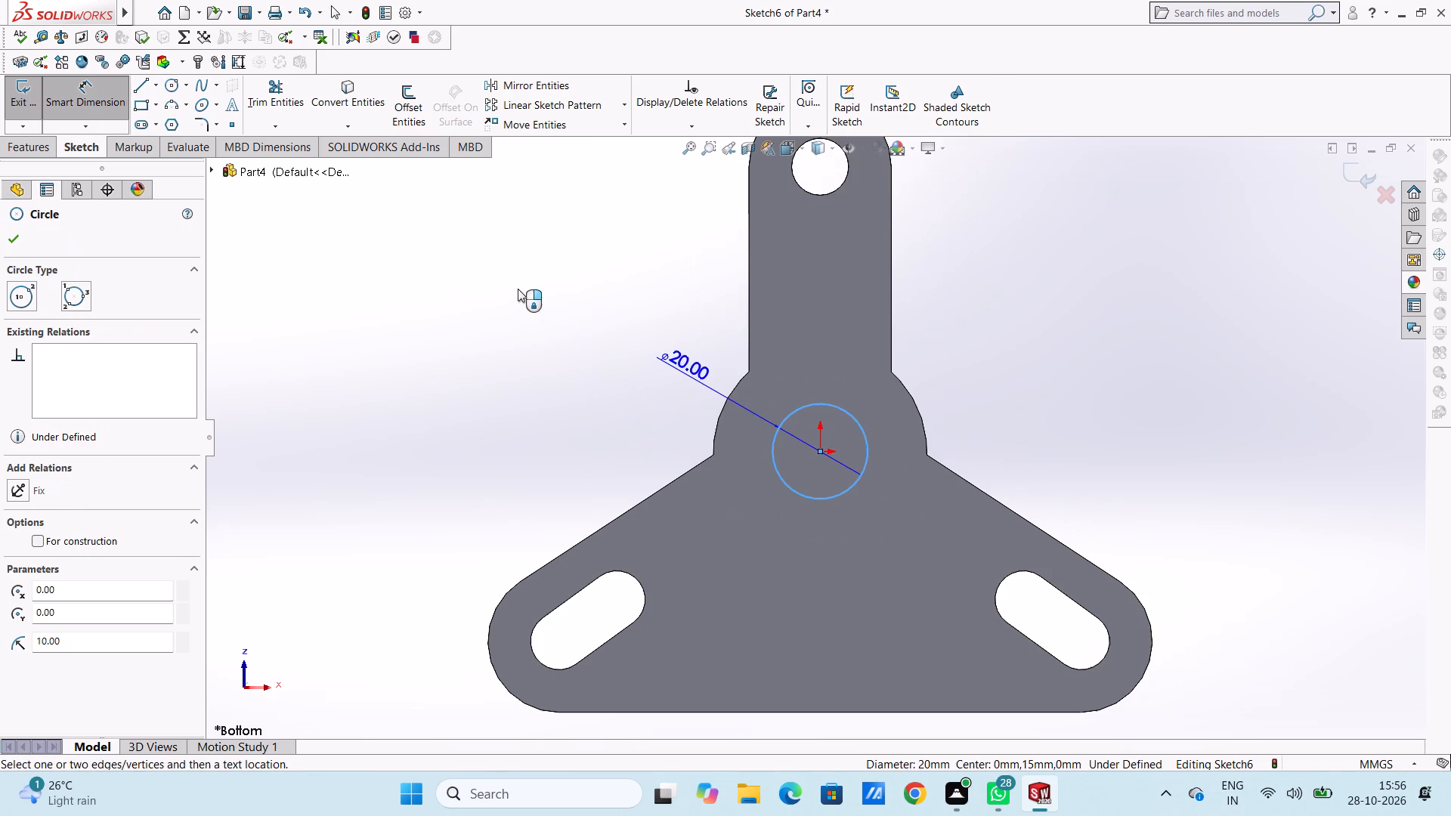
pyautogui.click(518, 289)
pyautogui.click(444, 265)
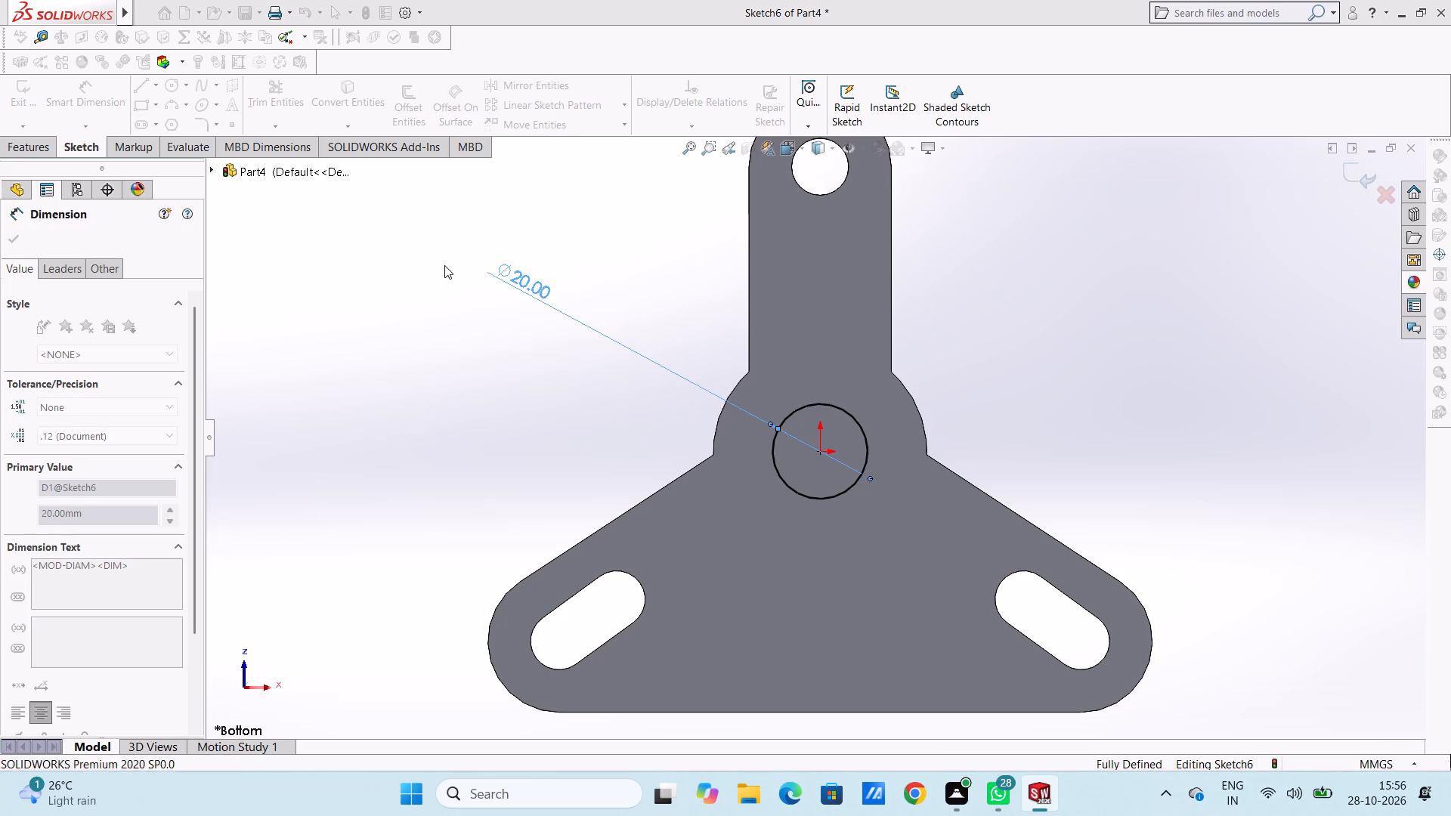
pyautogui.click(444, 265)
pyautogui.moveTo(471, 251); pyautogui.dragTo(571, 468, button='middle')
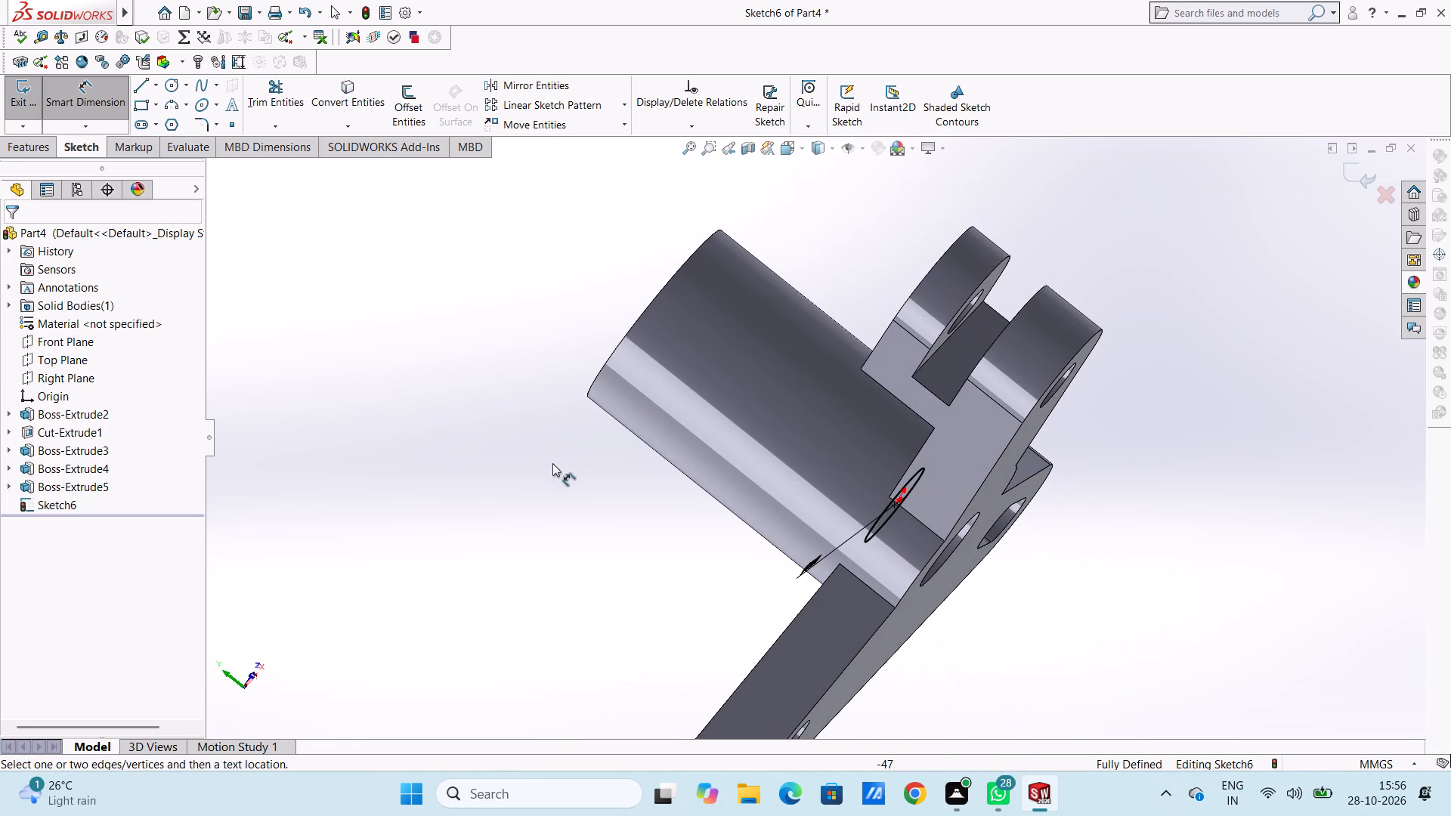
pyautogui.click(105, 97)
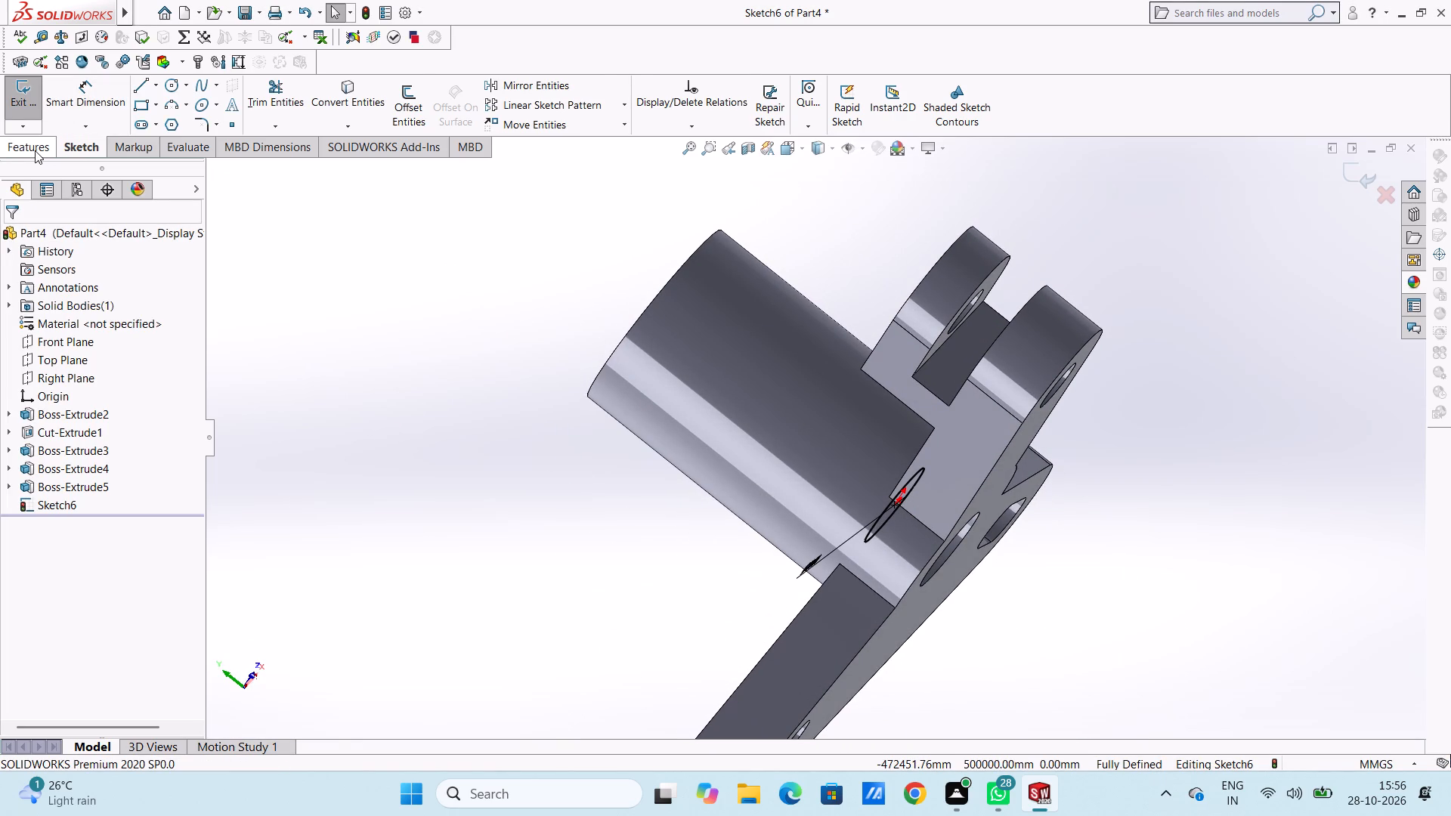
# Cut-extrude the circle into the cylinder's base with a blind depth of 5 mm and check the recess from the underside.
pyautogui.click(35, 150)
pyautogui.click(258, 97)
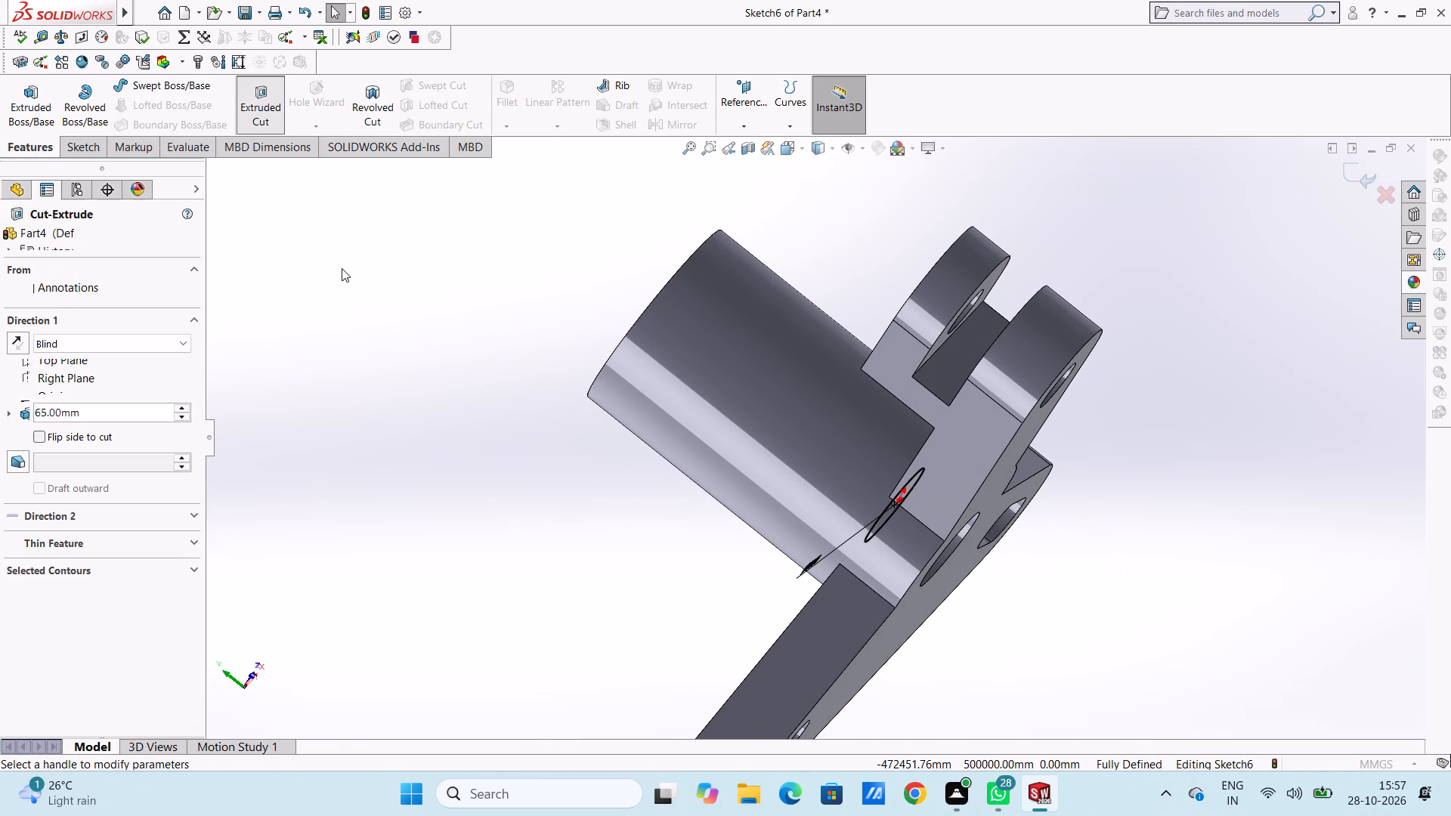
pyautogui.press('5')
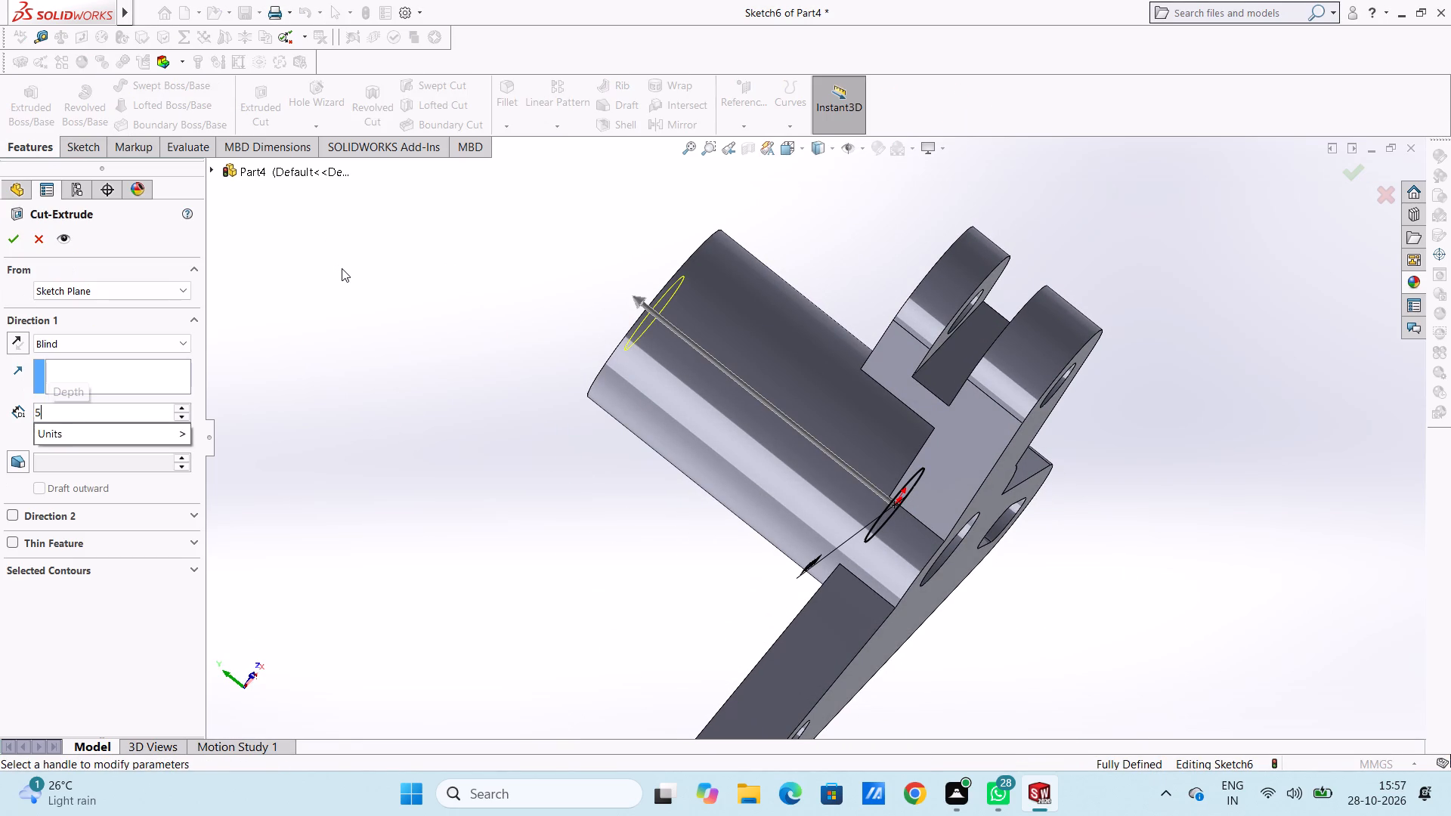
pyautogui.press('Return')
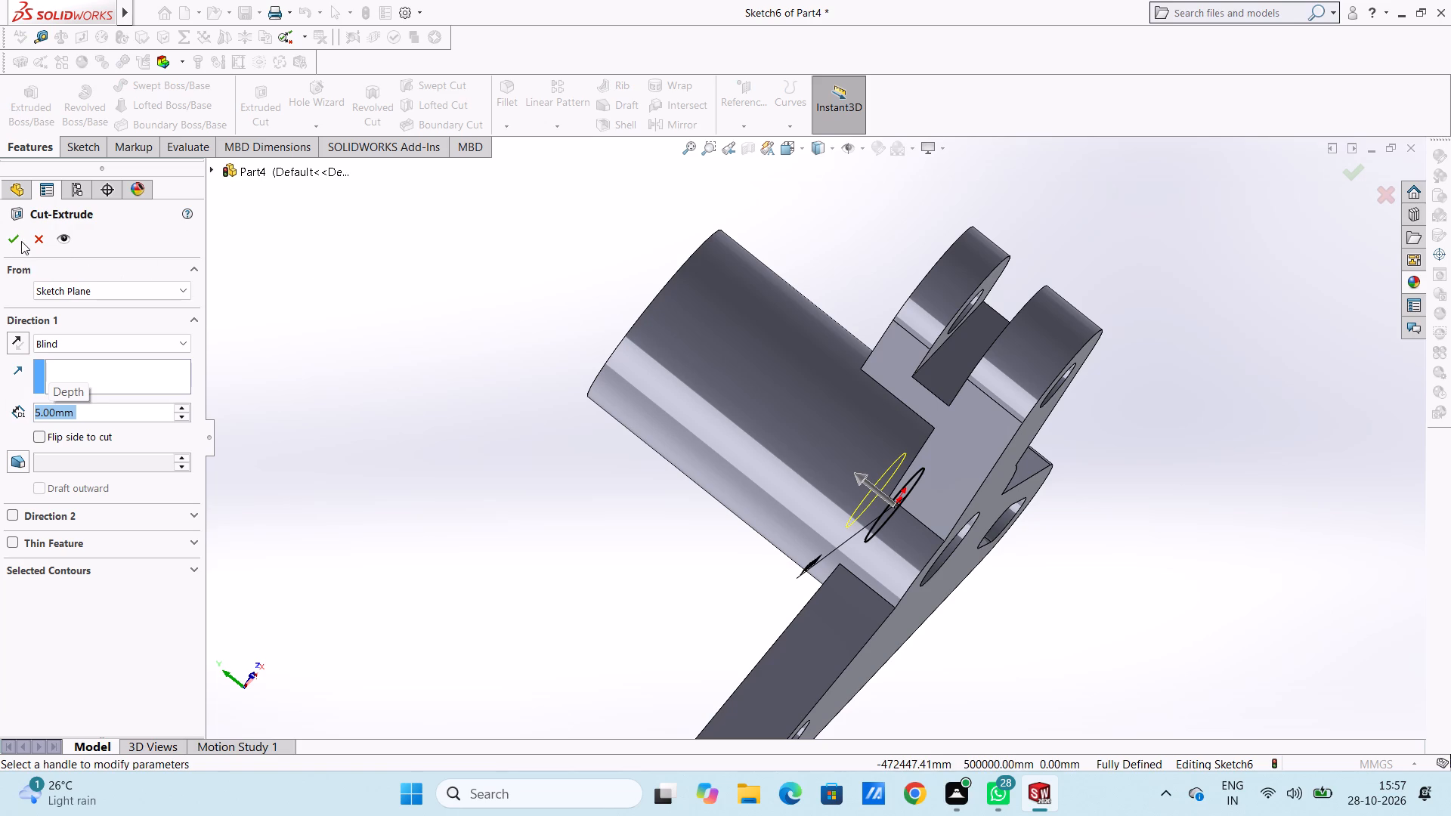
pyautogui.click(9, 241)
pyautogui.click(342, 410)
pyautogui.moveTo(357, 440); pyautogui.dragTo(299, 326, button='middle')
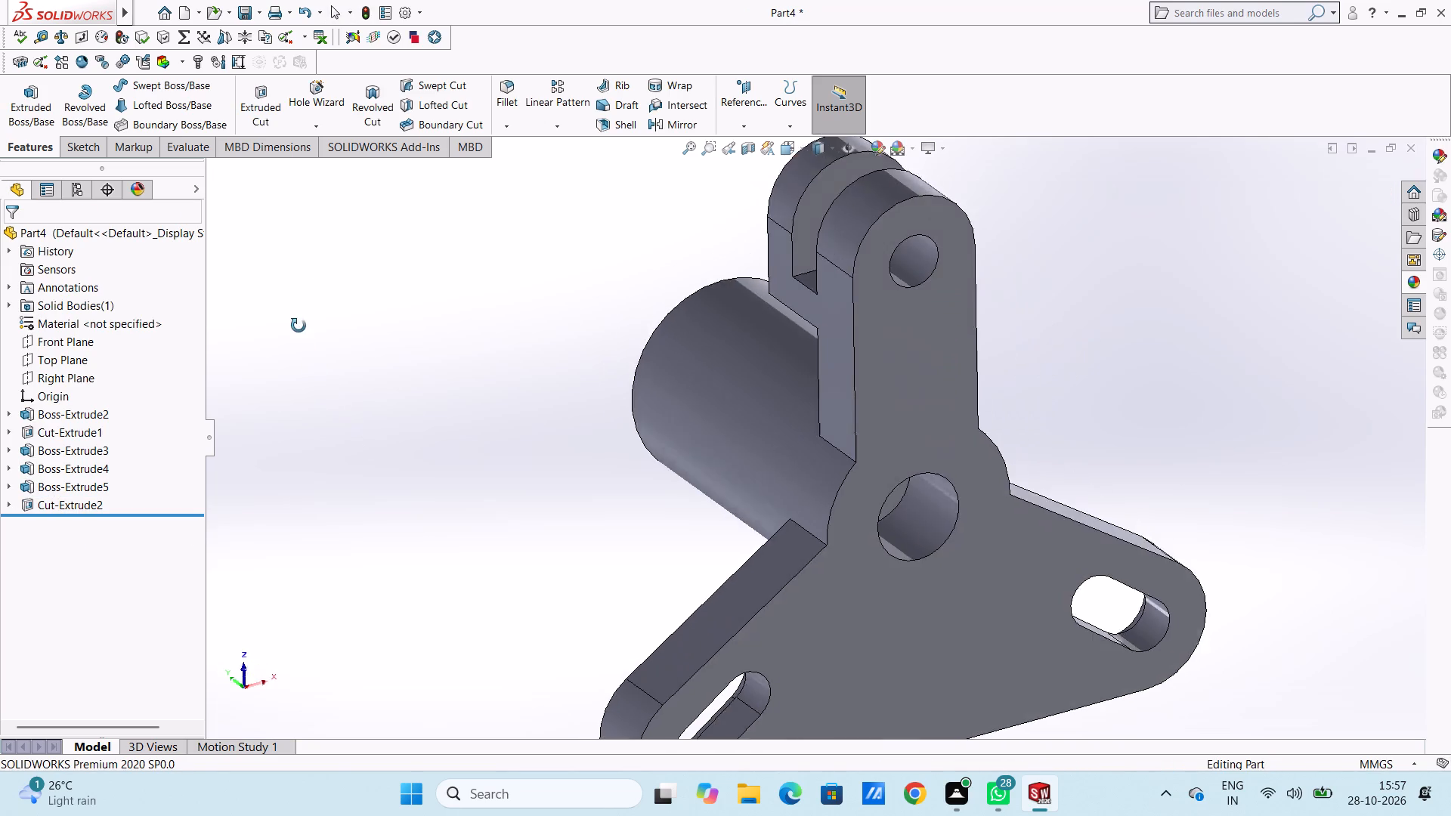
pyautogui.moveTo(299, 326); pyautogui.dragTo(299, 325, button='middle')
pyautogui.moveTo(466, 474); pyautogui.dragTo(425, 434, button='middle')
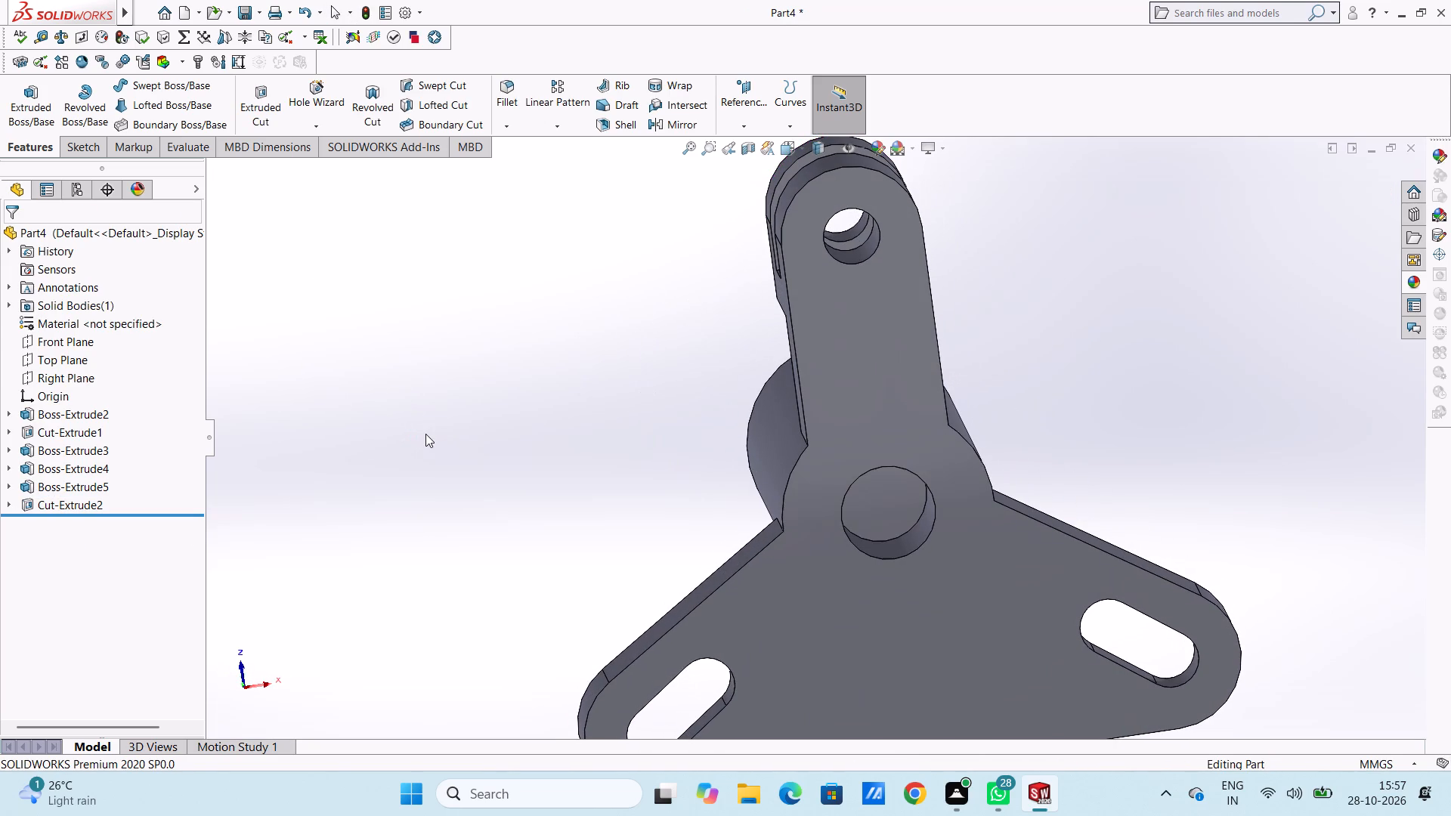
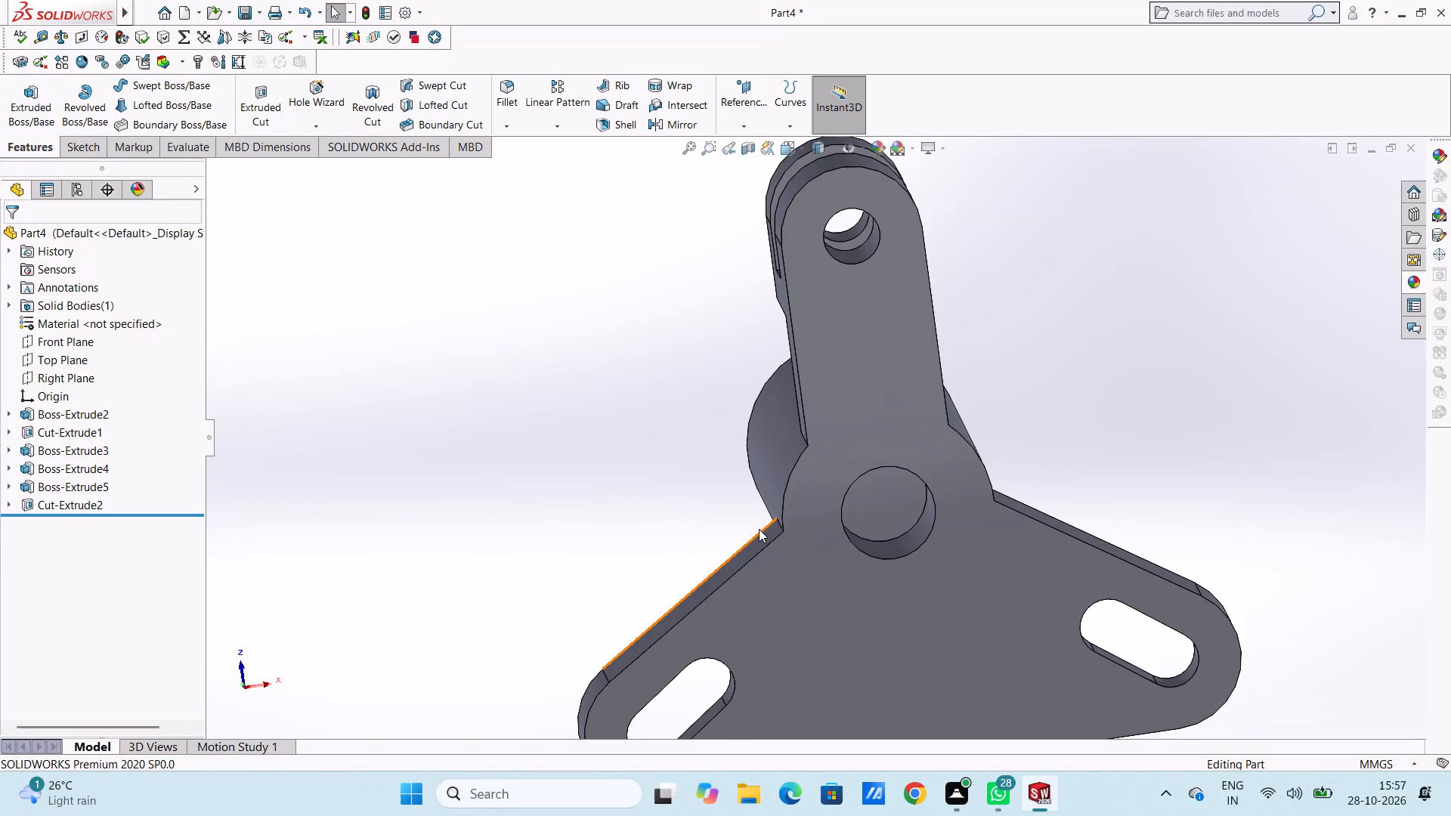
# On the bottom face of the recess in the cylinder's base, sketch a circle of 19 mm radius centred on the origin.
pyautogui.moveTo(676, 465); pyautogui.dragTo(679, 436, button='middle')
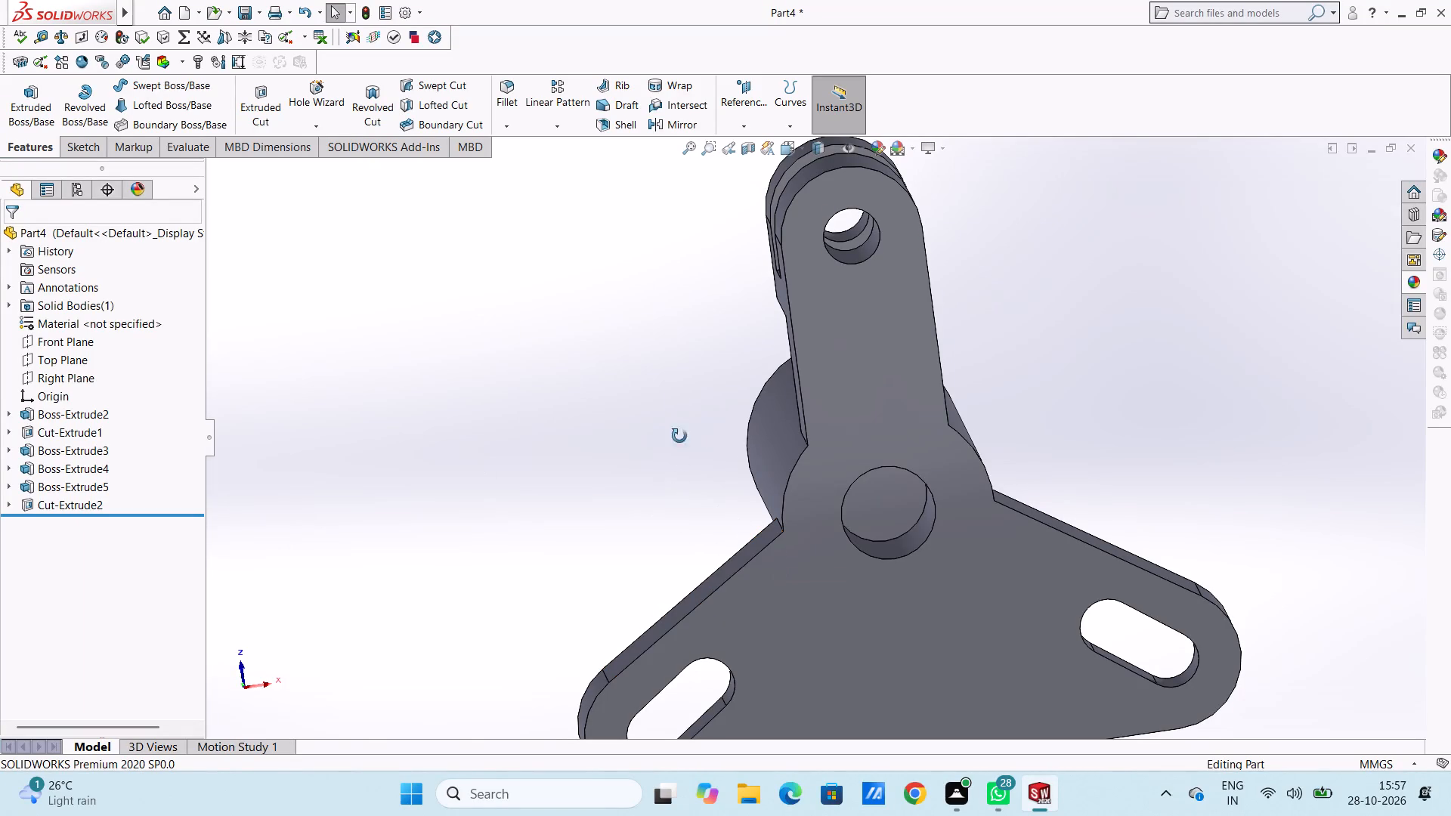
pyautogui.moveTo(679, 436); pyautogui.dragTo(666, 365, button='middle')
pyautogui.hotkey('ctrl', '6')
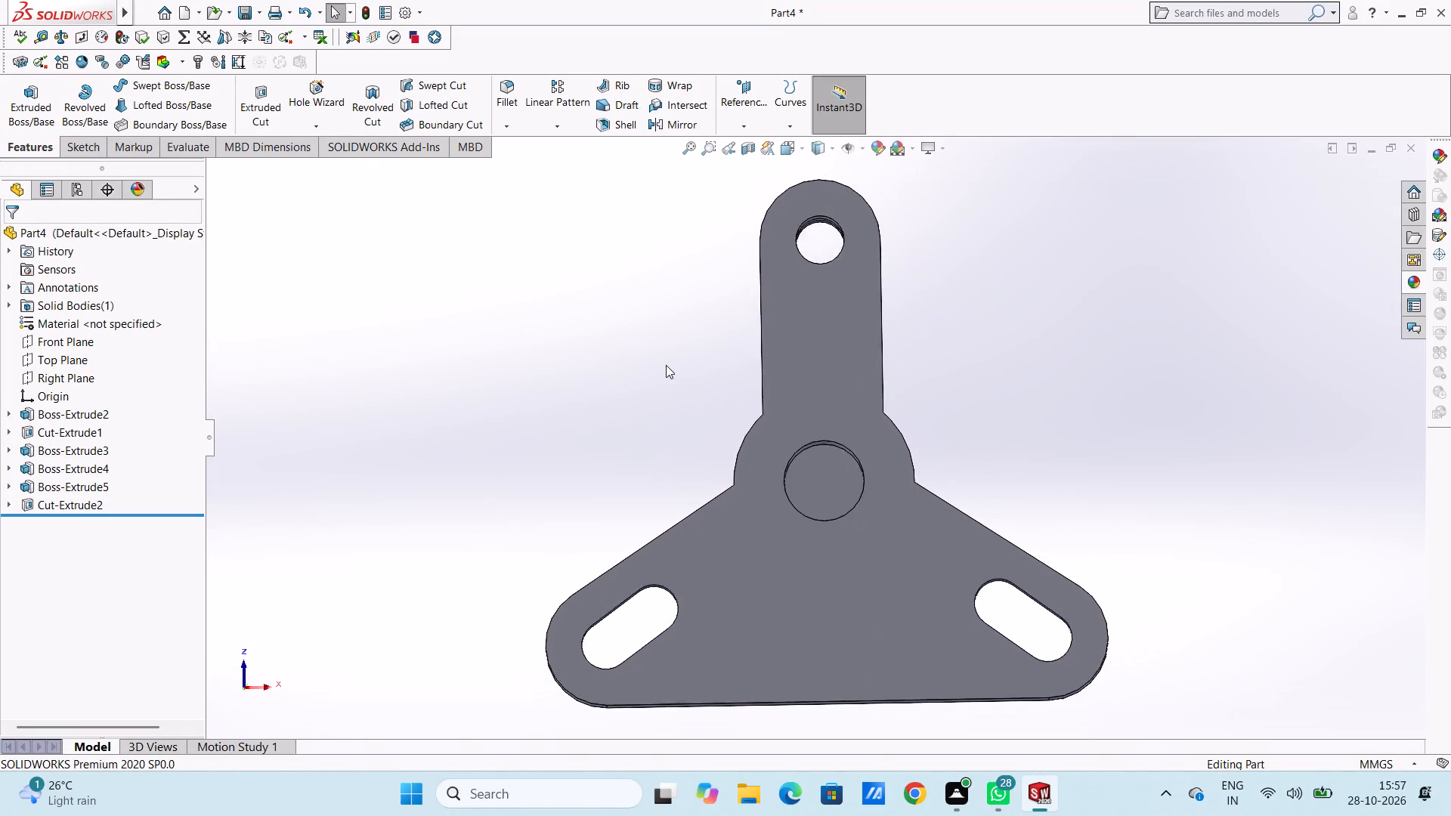
pyautogui.scroll(-3, 812, 488)
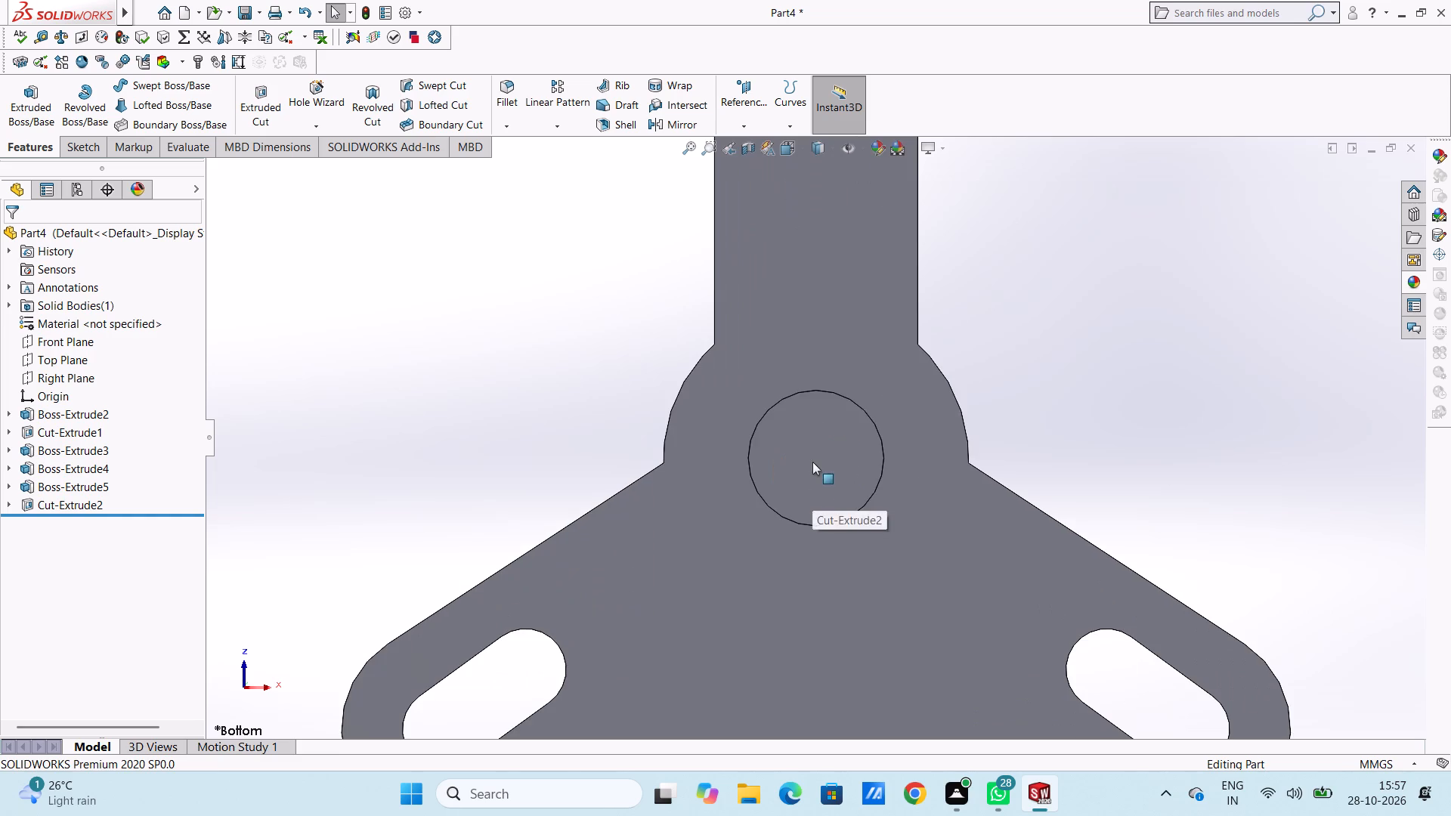
pyautogui.click(812, 452)
pyautogui.click(874, 412)
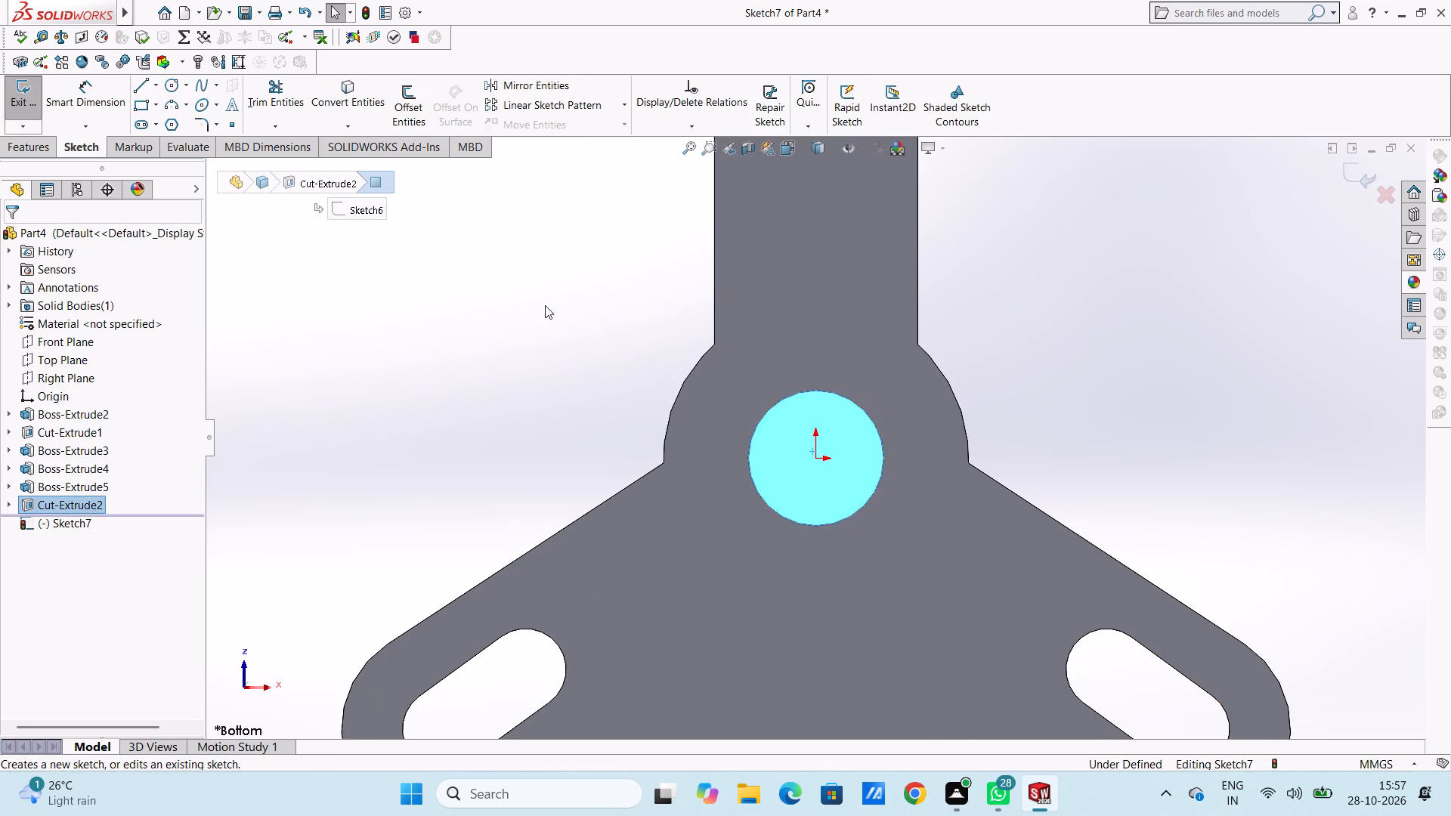
pyautogui.click(527, 297)
pyautogui.scroll(3, 781, 487)
pyautogui.scroll(-1, 831, 483)
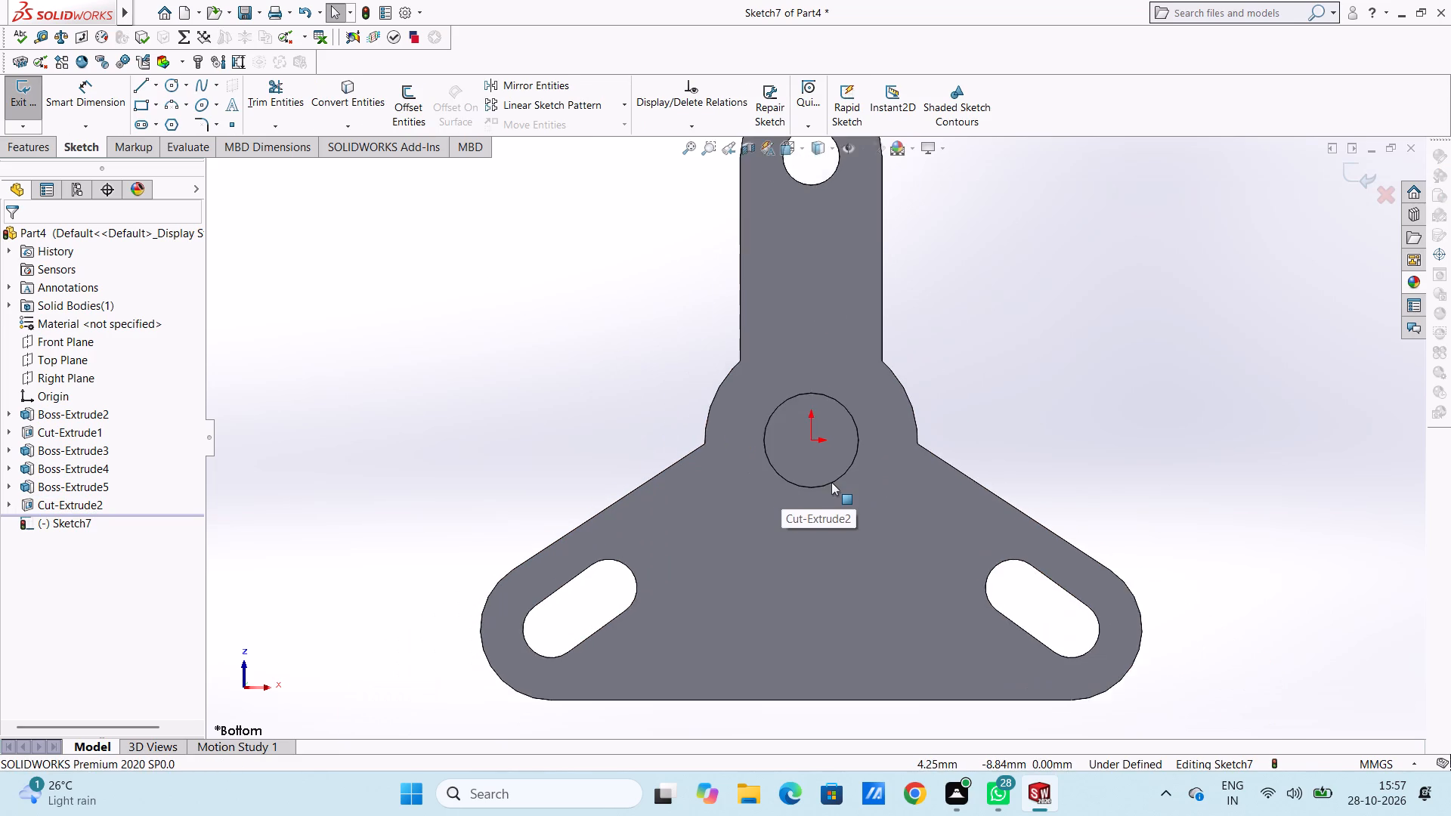
pyautogui.scroll(-1, 831, 482)
pyautogui.scroll(3, 787, 337)
pyautogui.scroll(-2, 830, 525)
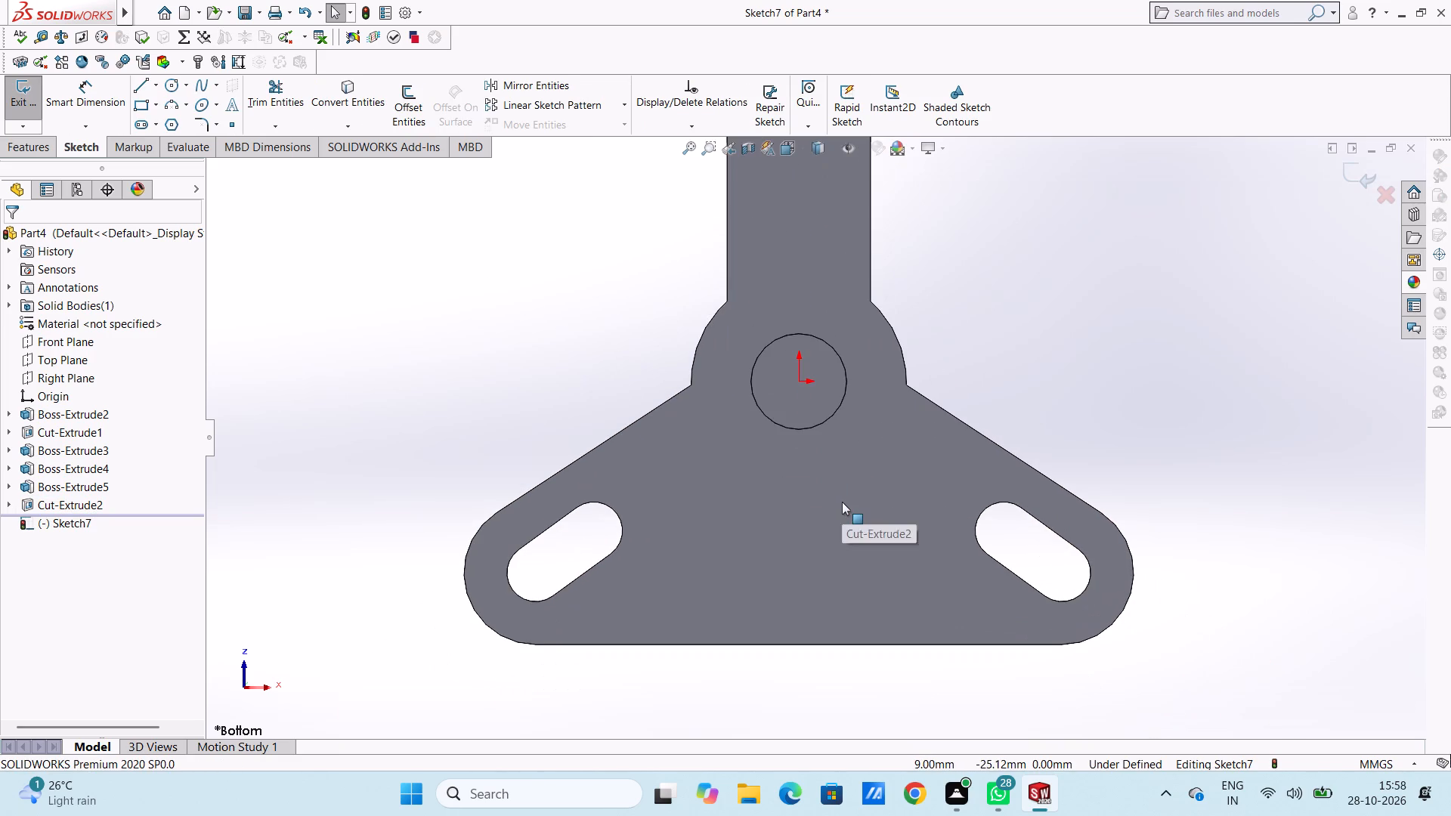
pyautogui.click(172, 80)
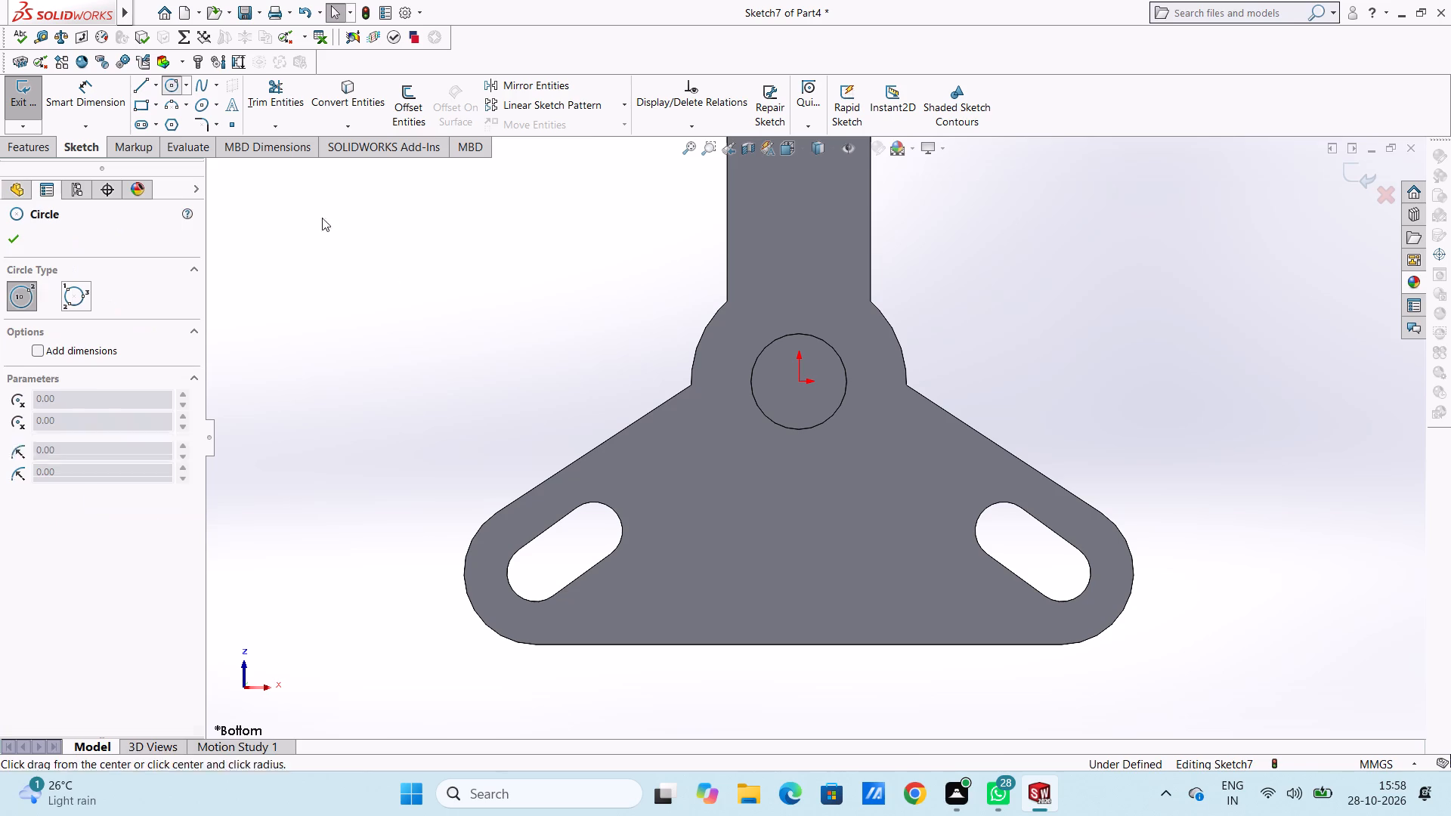
pyautogui.click(800, 382)
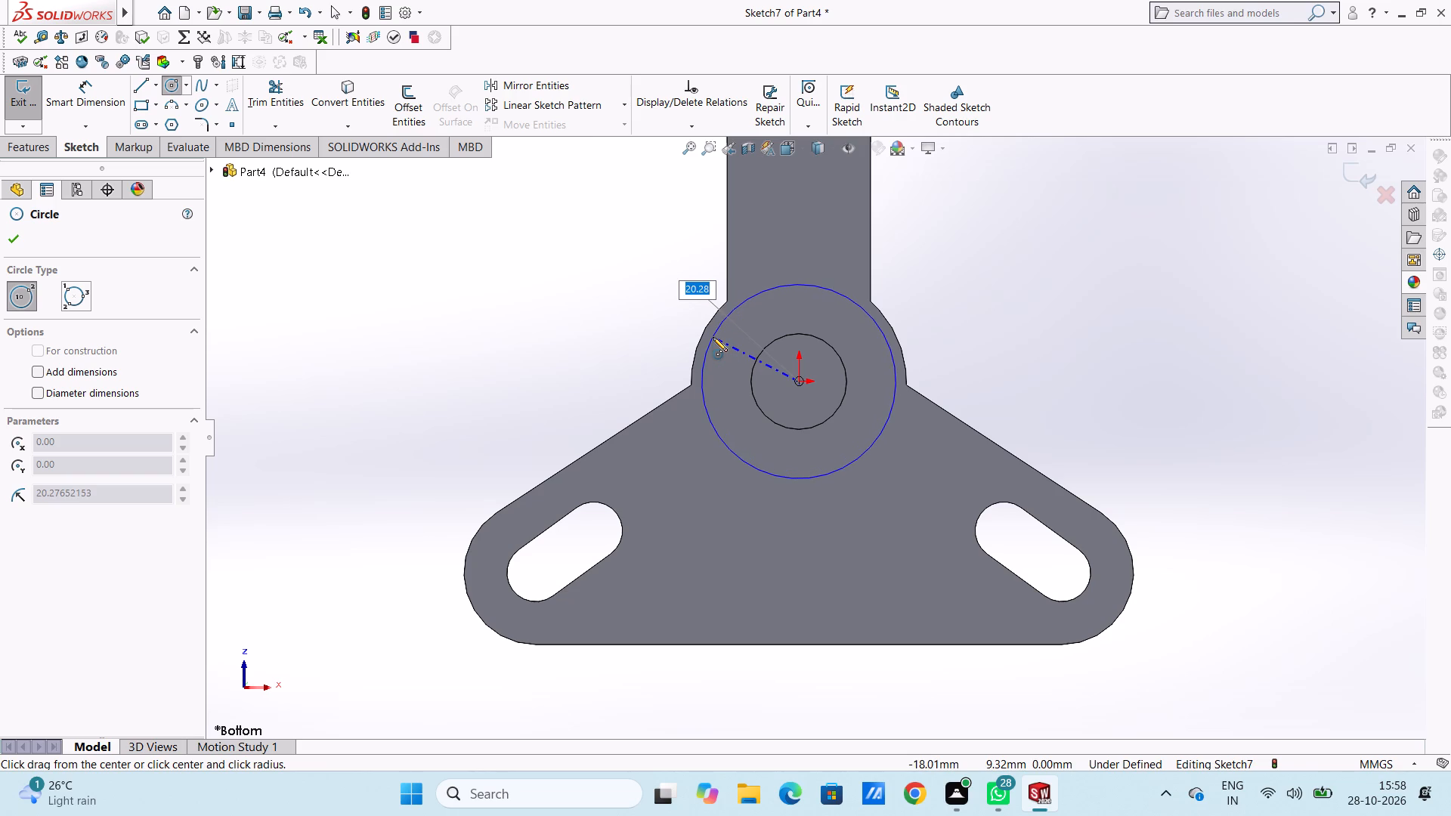
pyautogui.write('19')
pyautogui.press('Return')
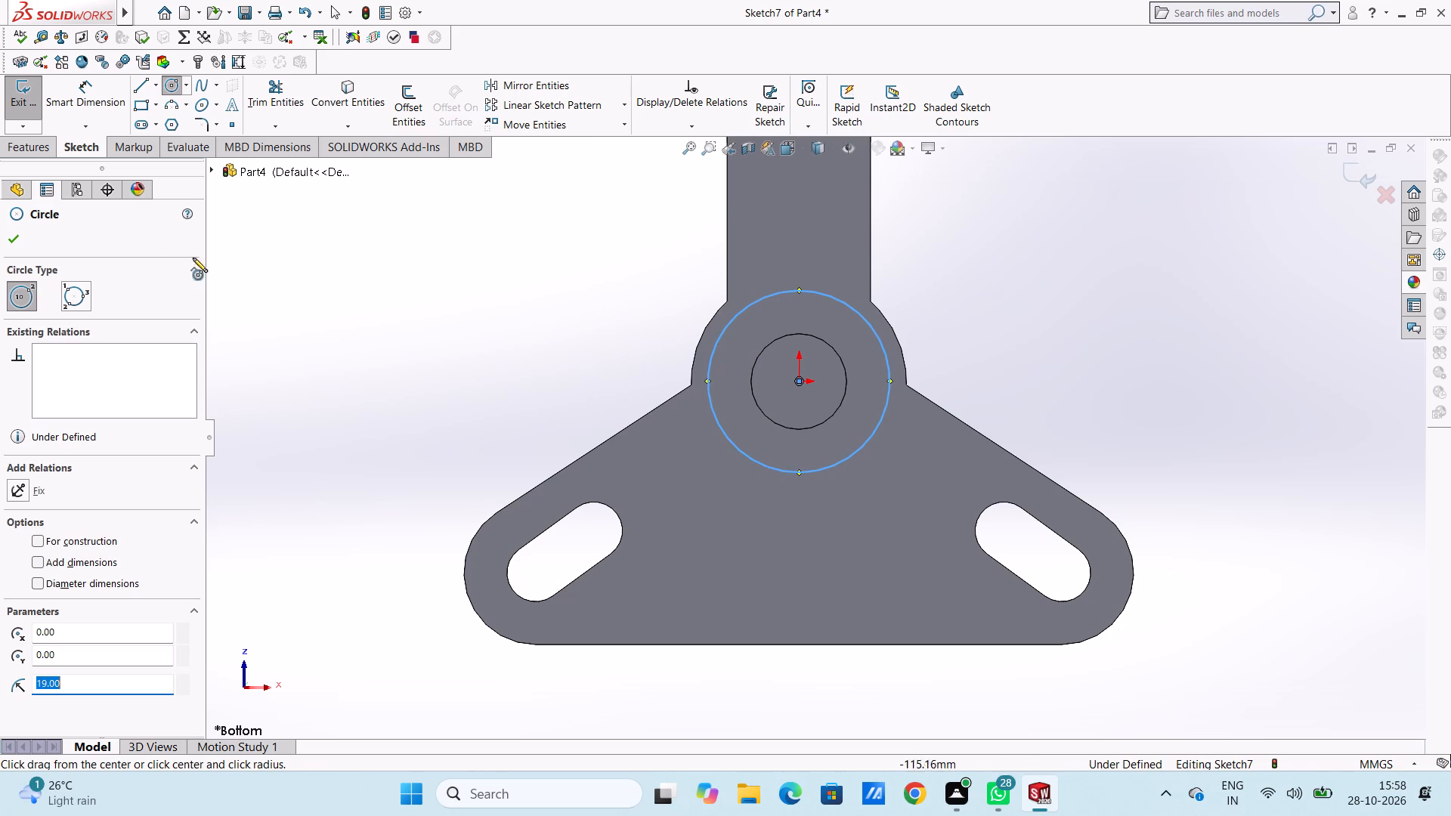
pyautogui.click(21, 236)
pyautogui.click(407, 264)
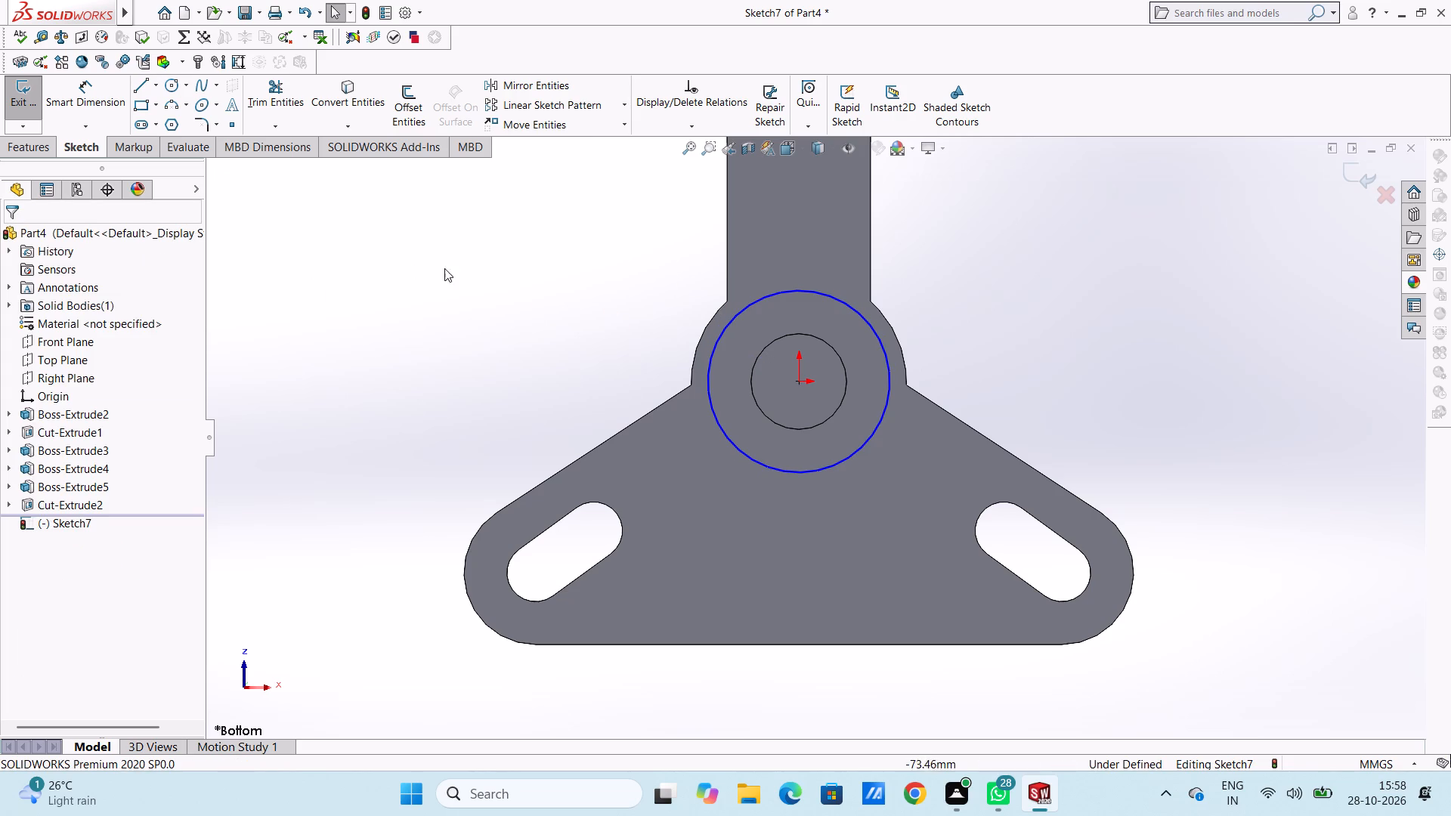
# Dimension the diameter of the circle sketched on the recess face.
pyautogui.click(113, 97)
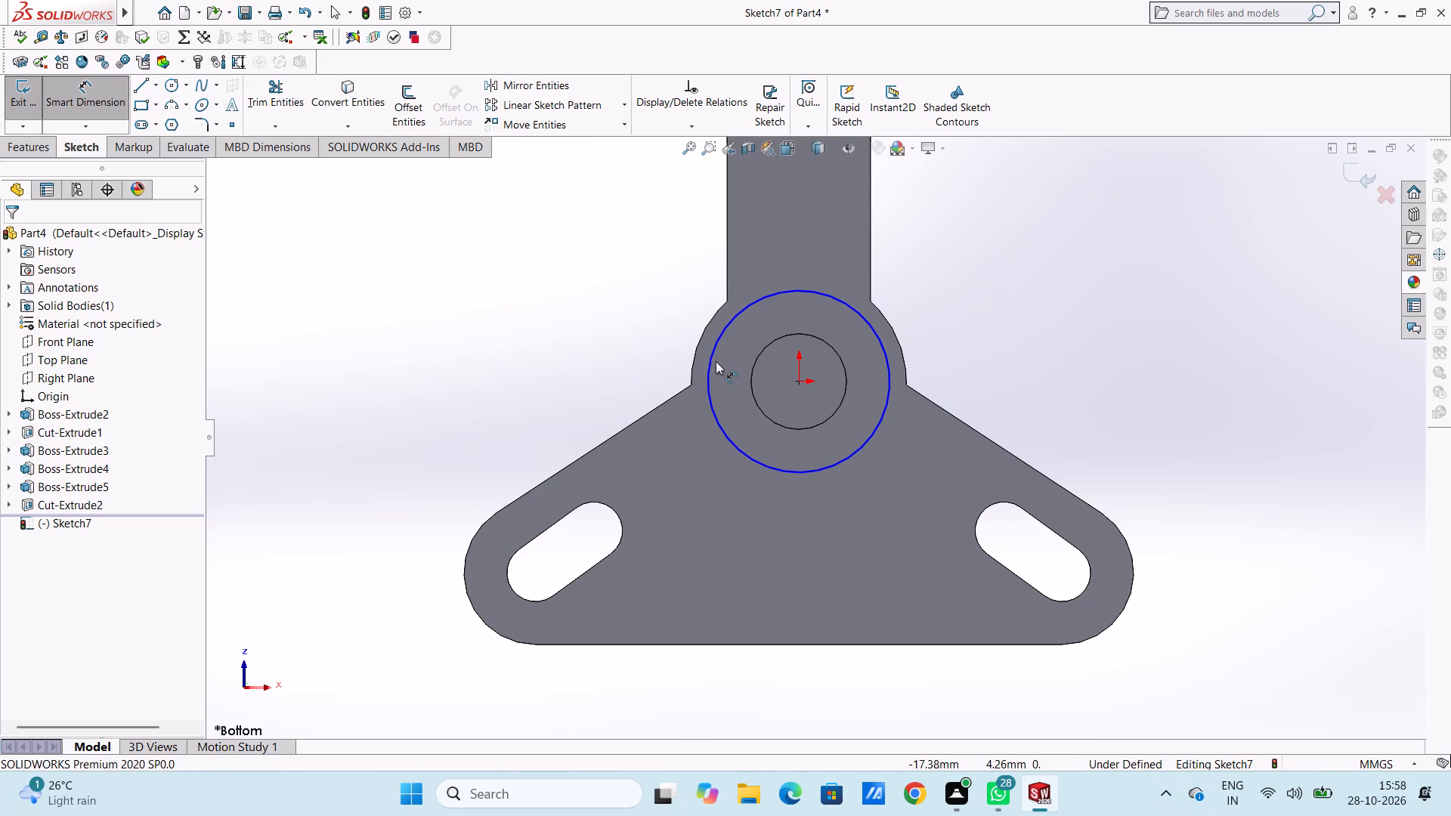
pyautogui.click(710, 360)
pyautogui.click(450, 255)
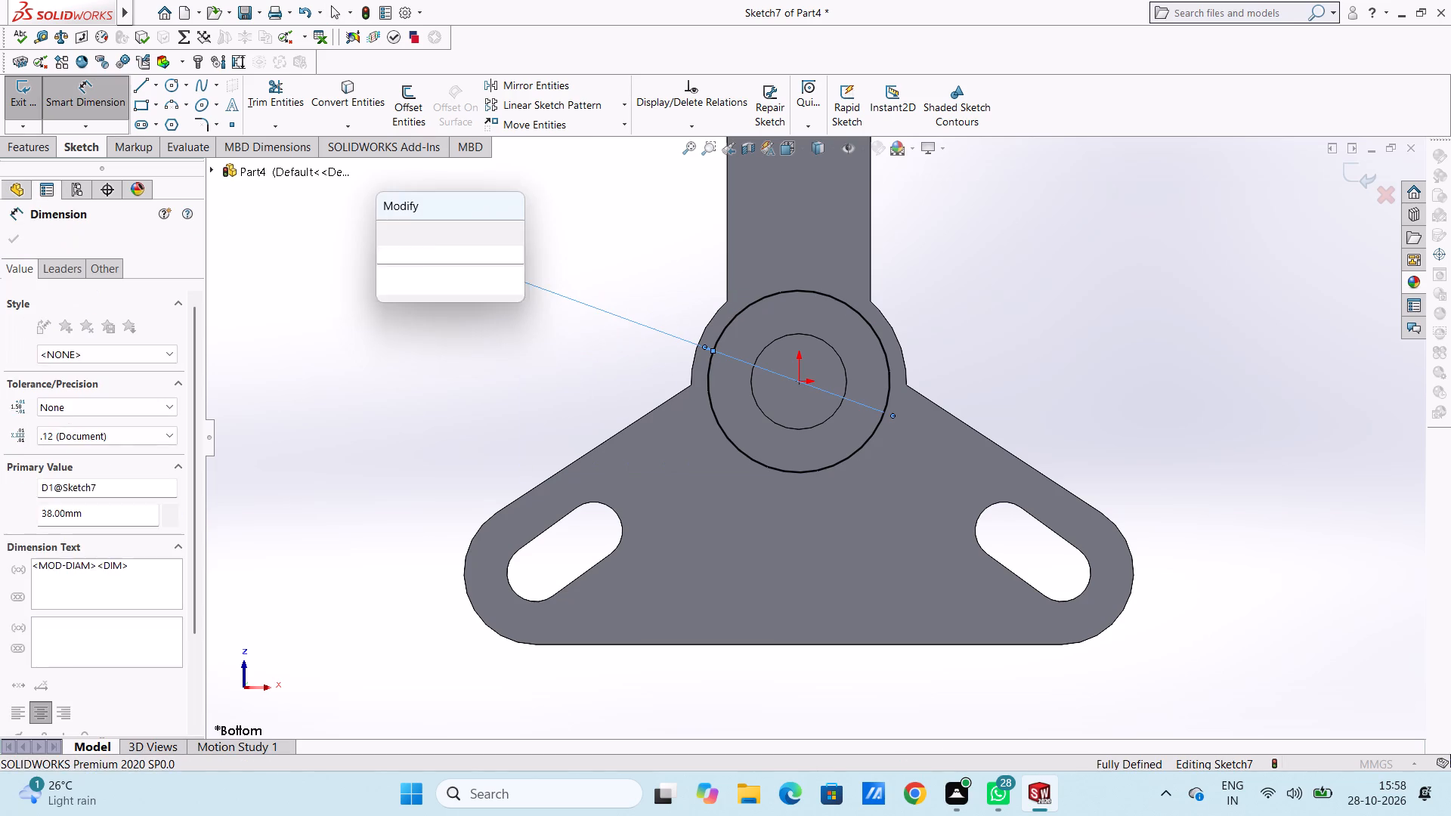
pyautogui.click(382, 240)
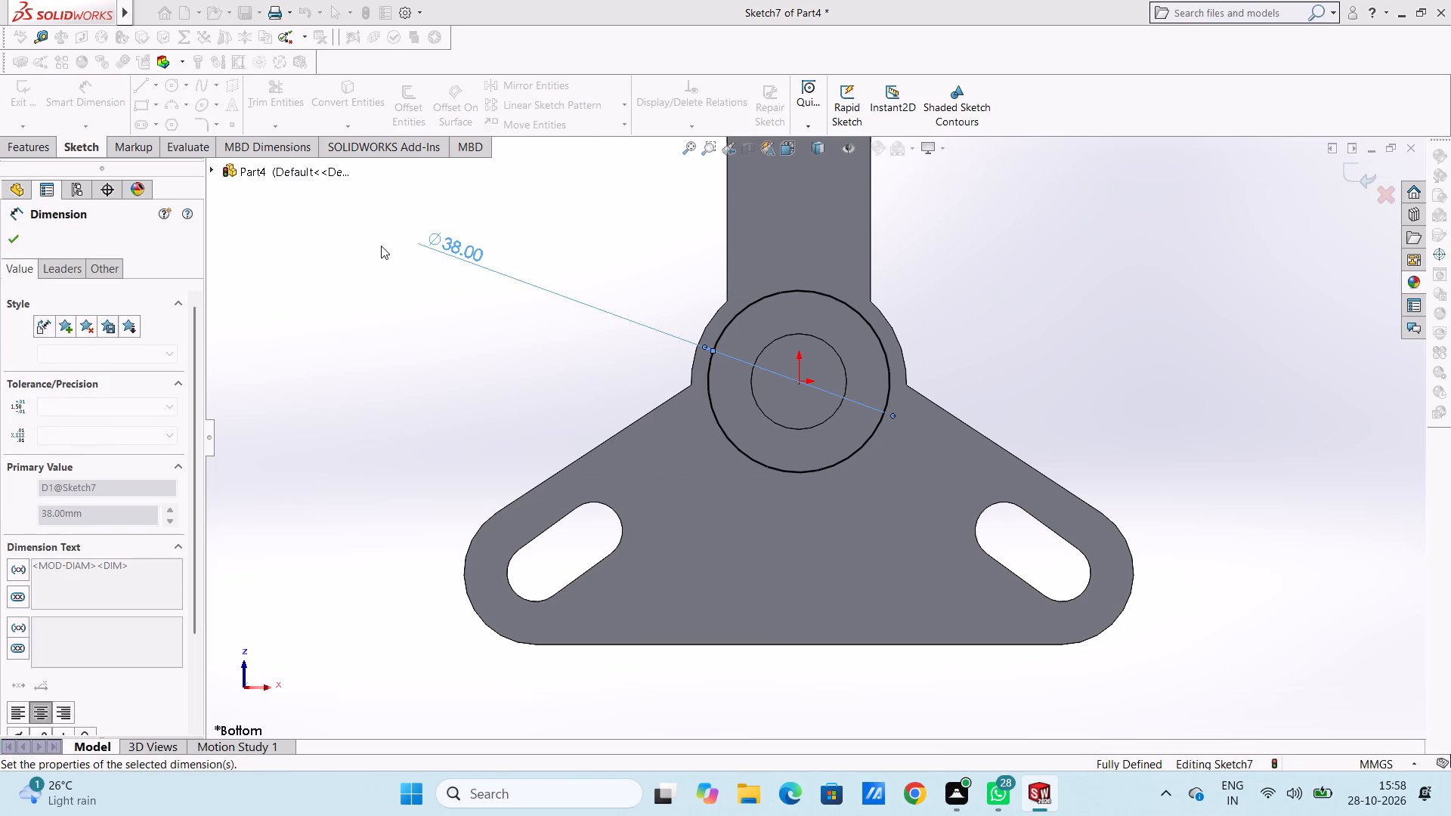
pyautogui.click(381, 246)
# Cut-extrude the circle up into the cylinder with a blind depth of 40 mm and check the bore from the underside.
pyautogui.moveTo(564, 233); pyautogui.dragTo(611, 360, button='middle')
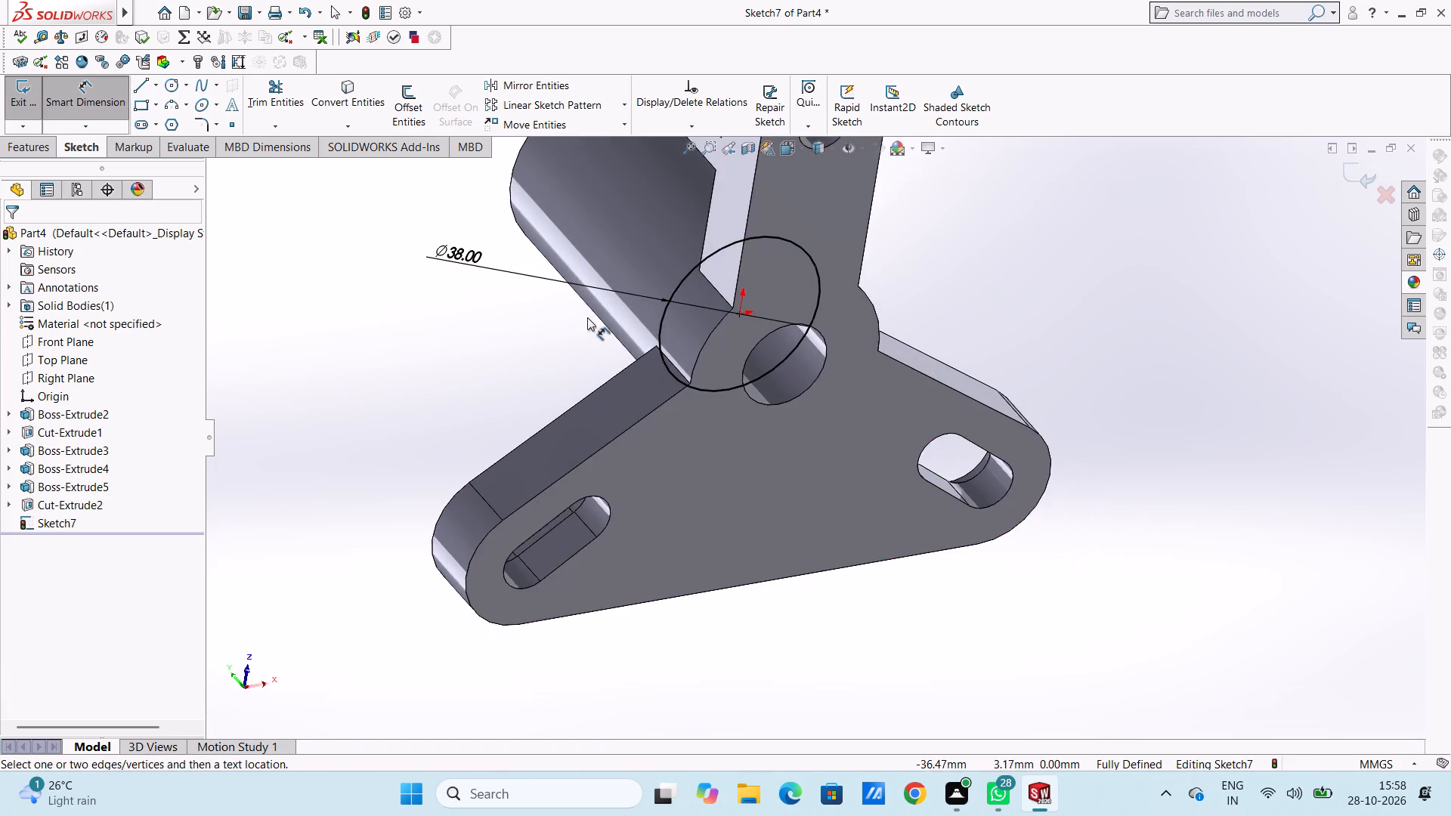
pyautogui.scroll(4, 586, 317)
pyautogui.moveTo(602, 321); pyautogui.dragTo(636, 443, button='middle')
pyautogui.moveTo(600, 338); pyautogui.dragTo(610, 390, button='middle')
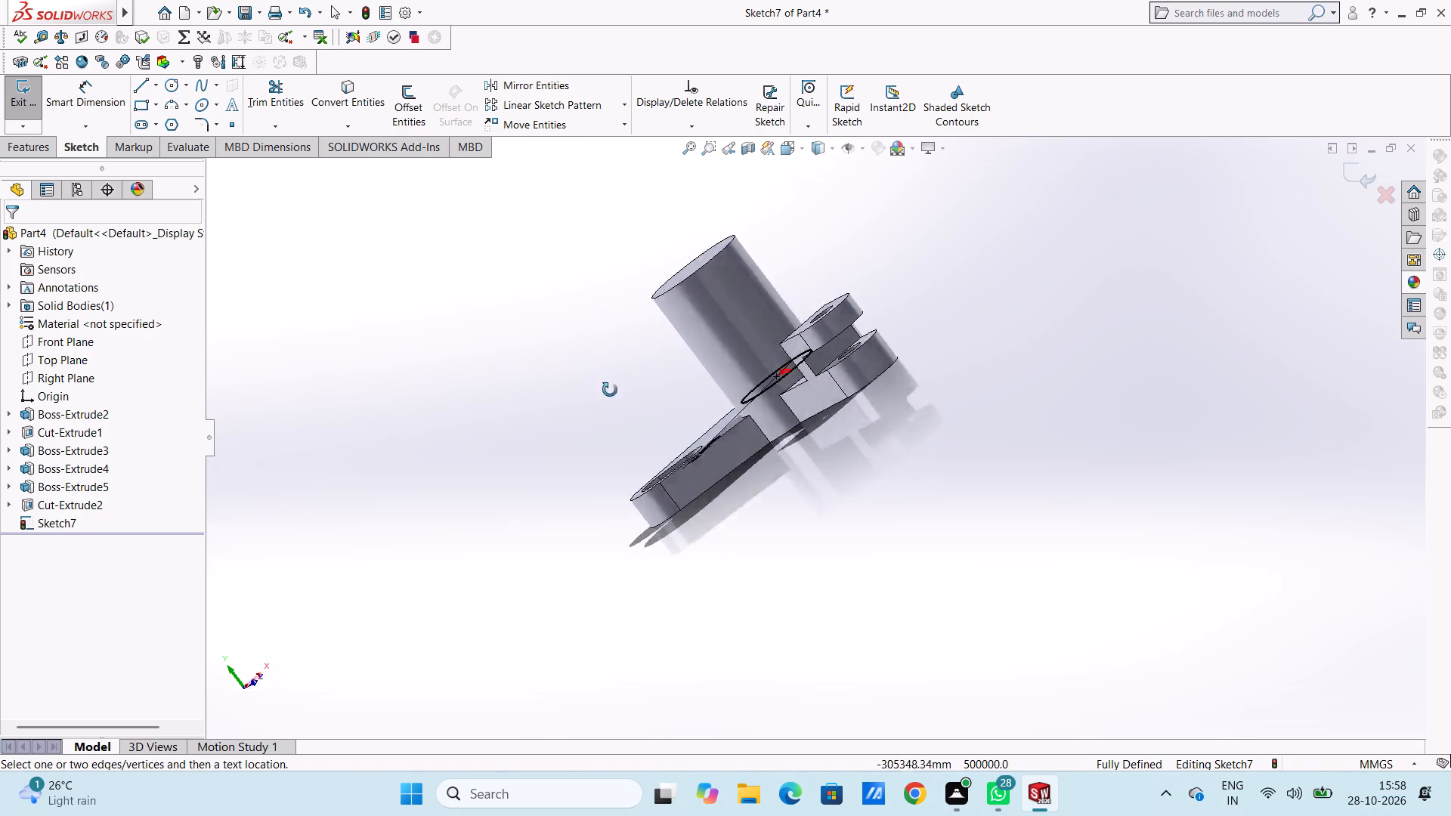
pyautogui.moveTo(610, 390); pyautogui.dragTo(617, 373, button='middle')
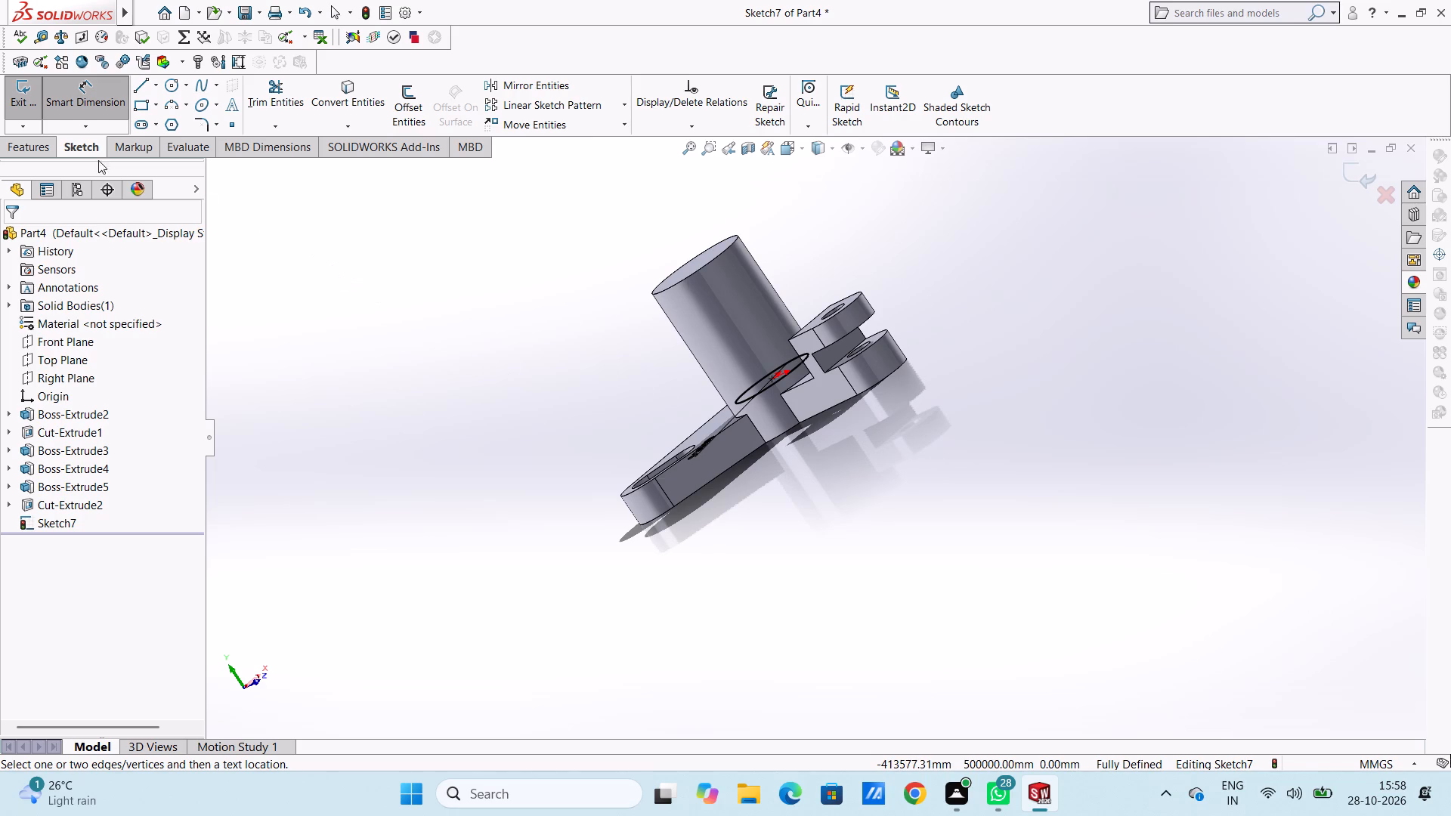
pyautogui.click(84, 88)
pyautogui.click(51, 141)
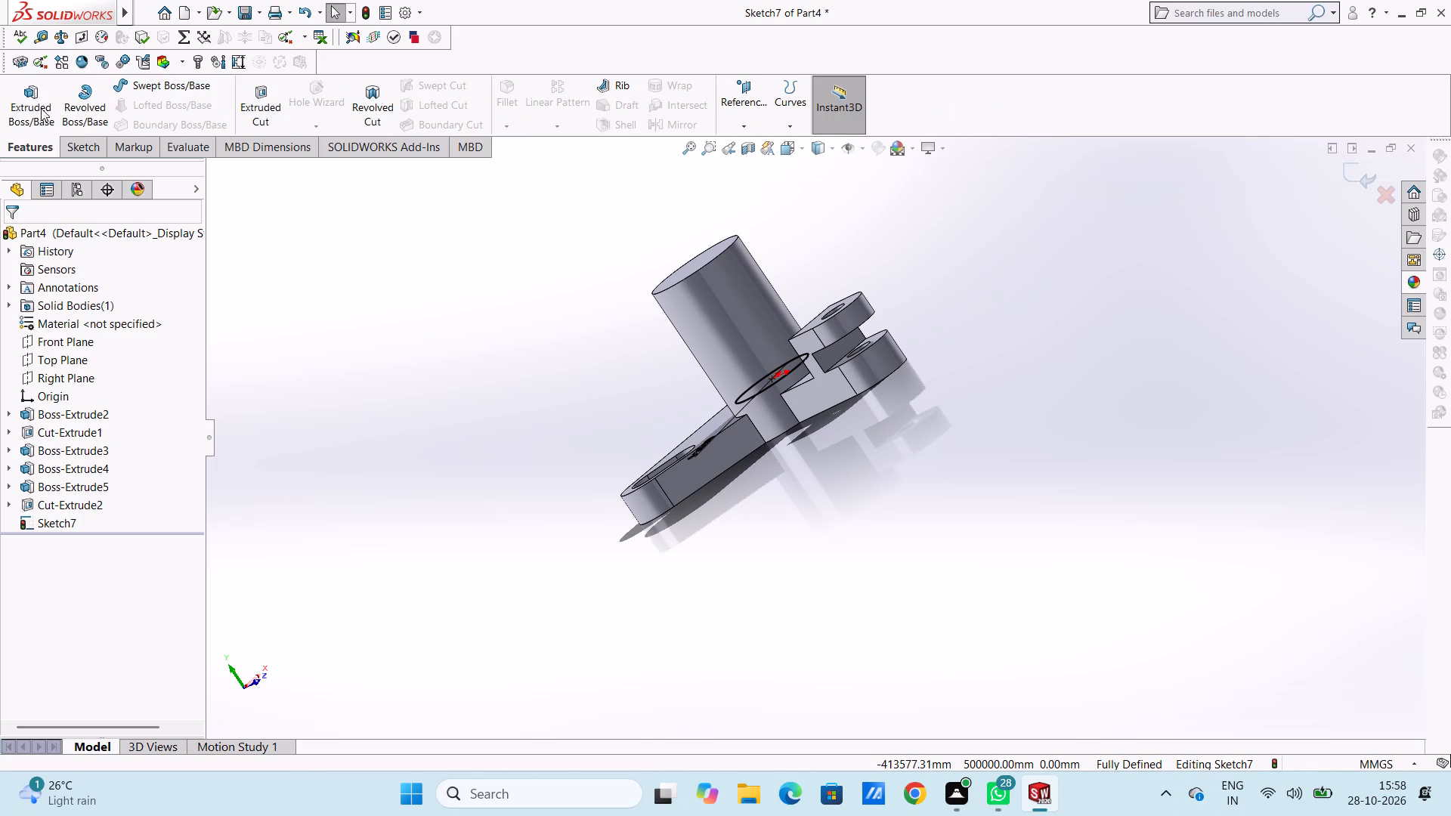
pyautogui.click(258, 106)
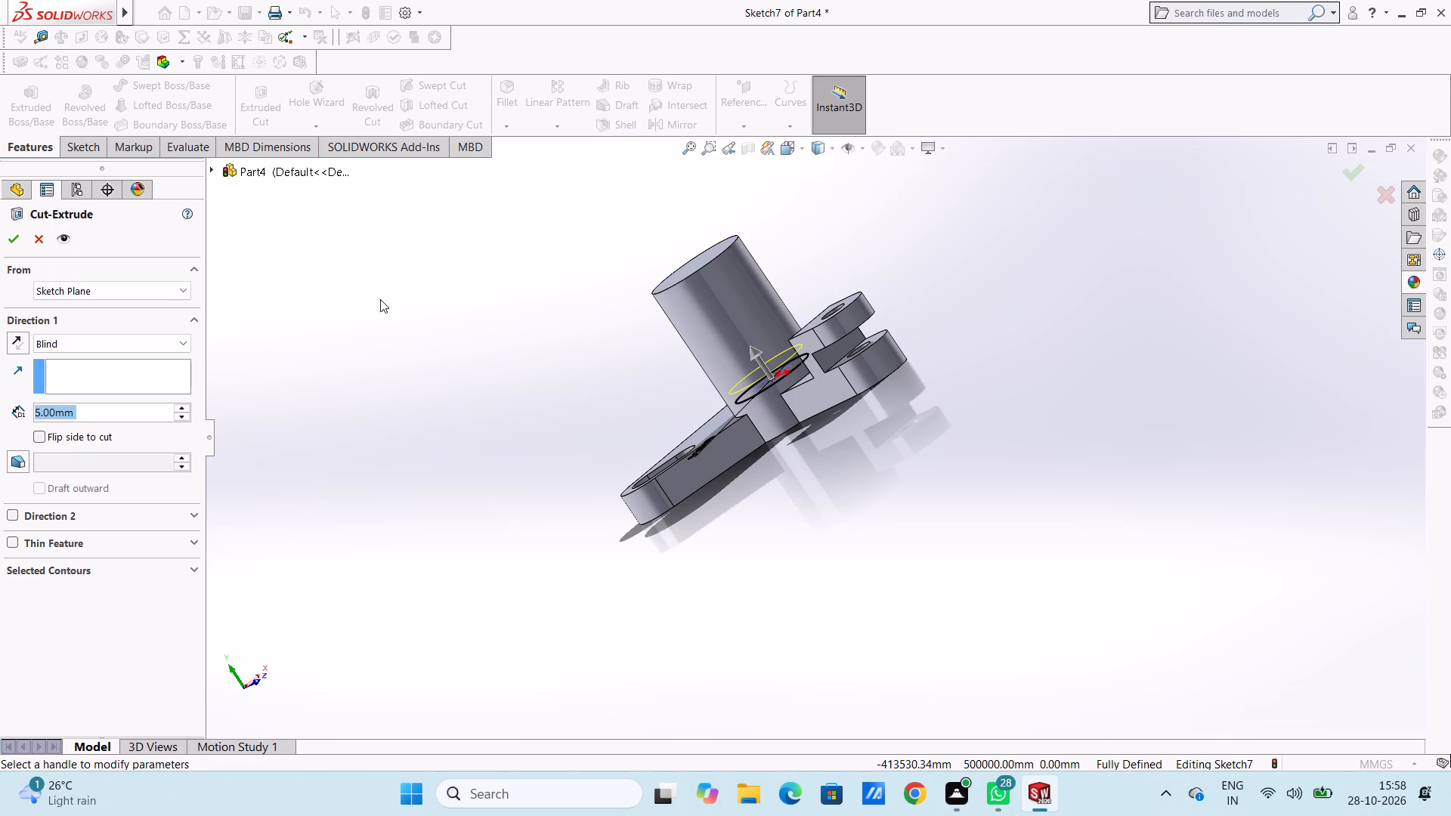
pyautogui.write('40')
pyautogui.press('Return')
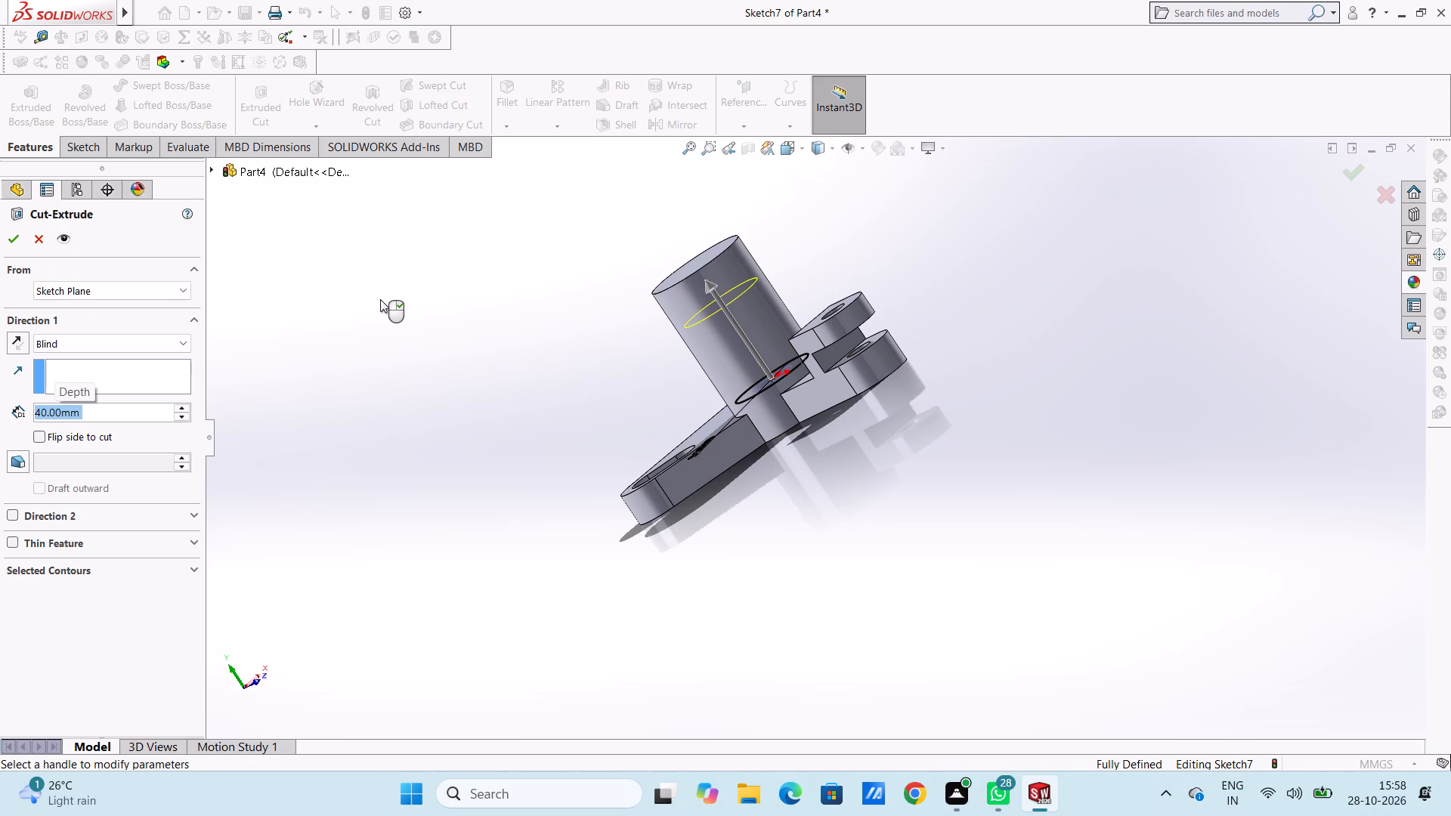
pyautogui.click(20, 243)
pyautogui.click(413, 321)
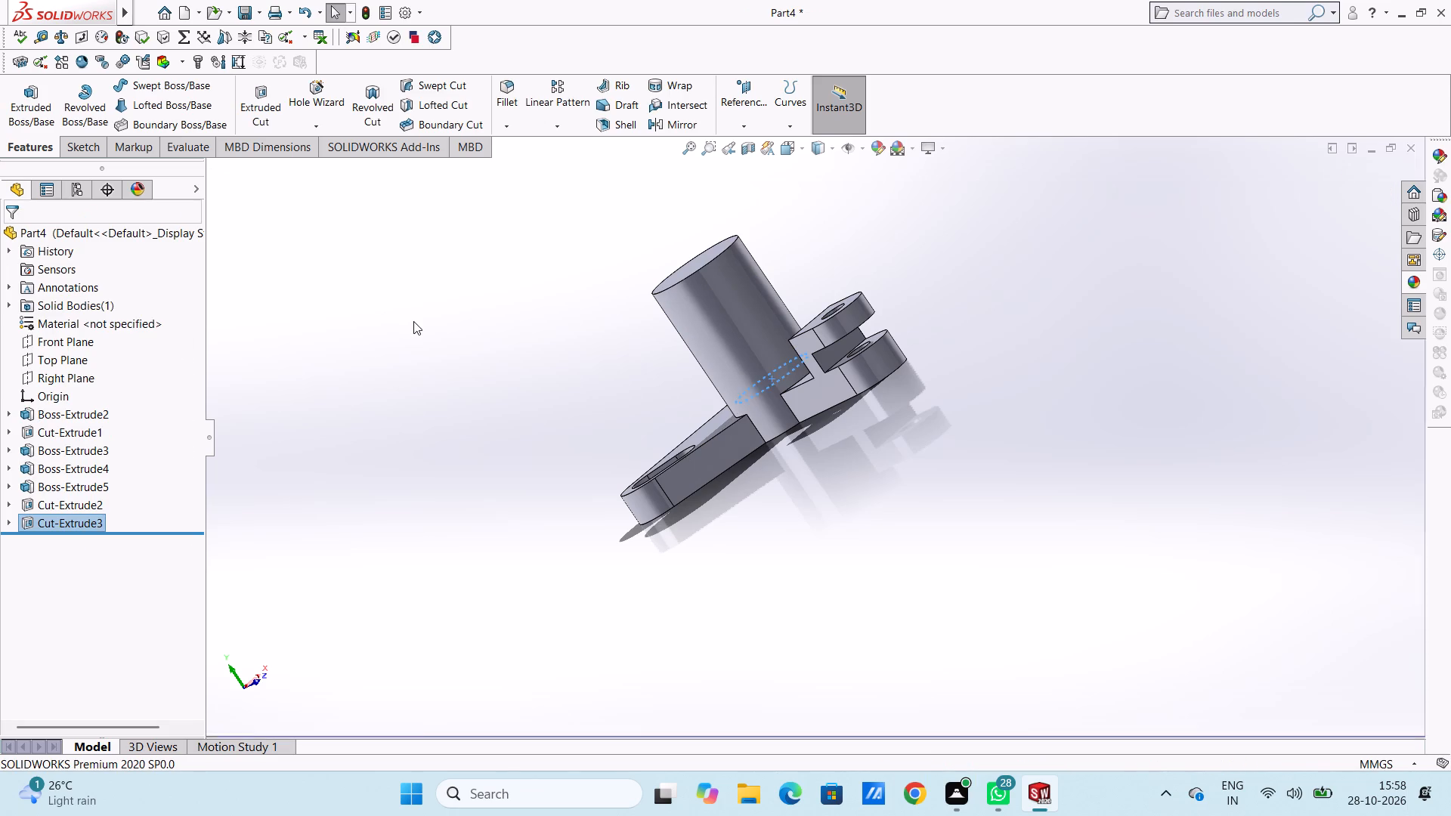
pyautogui.moveTo(531, 422); pyautogui.dragTo(450, 328, button='middle')
pyautogui.moveTo(490, 438); pyautogui.dragTo(453, 308, button='middle')
pyautogui.moveTo(478, 406); pyautogui.dragTo(494, 395, button='middle')
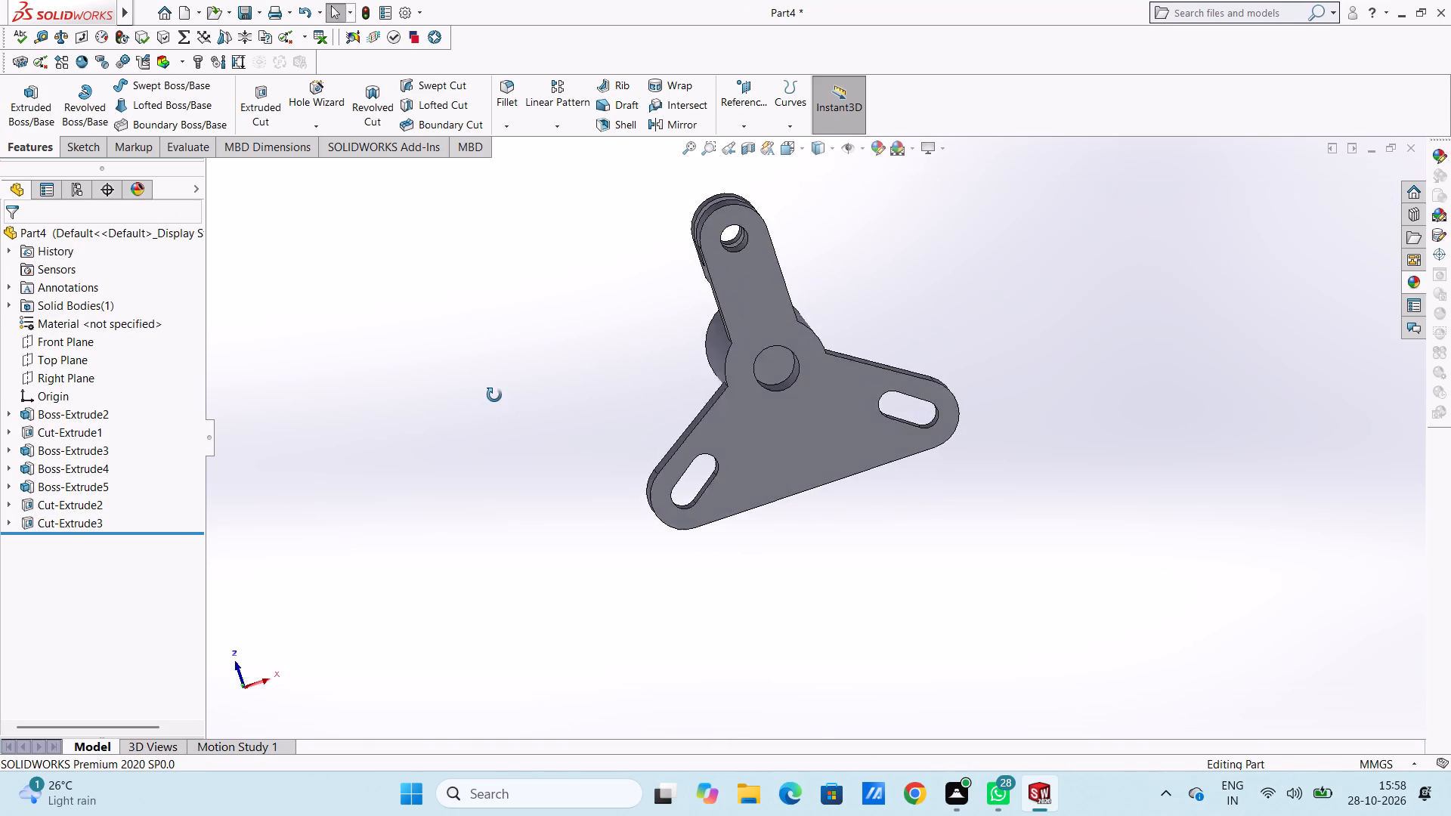
pyautogui.moveTo(494, 395); pyautogui.dragTo(497, 394, button='middle')
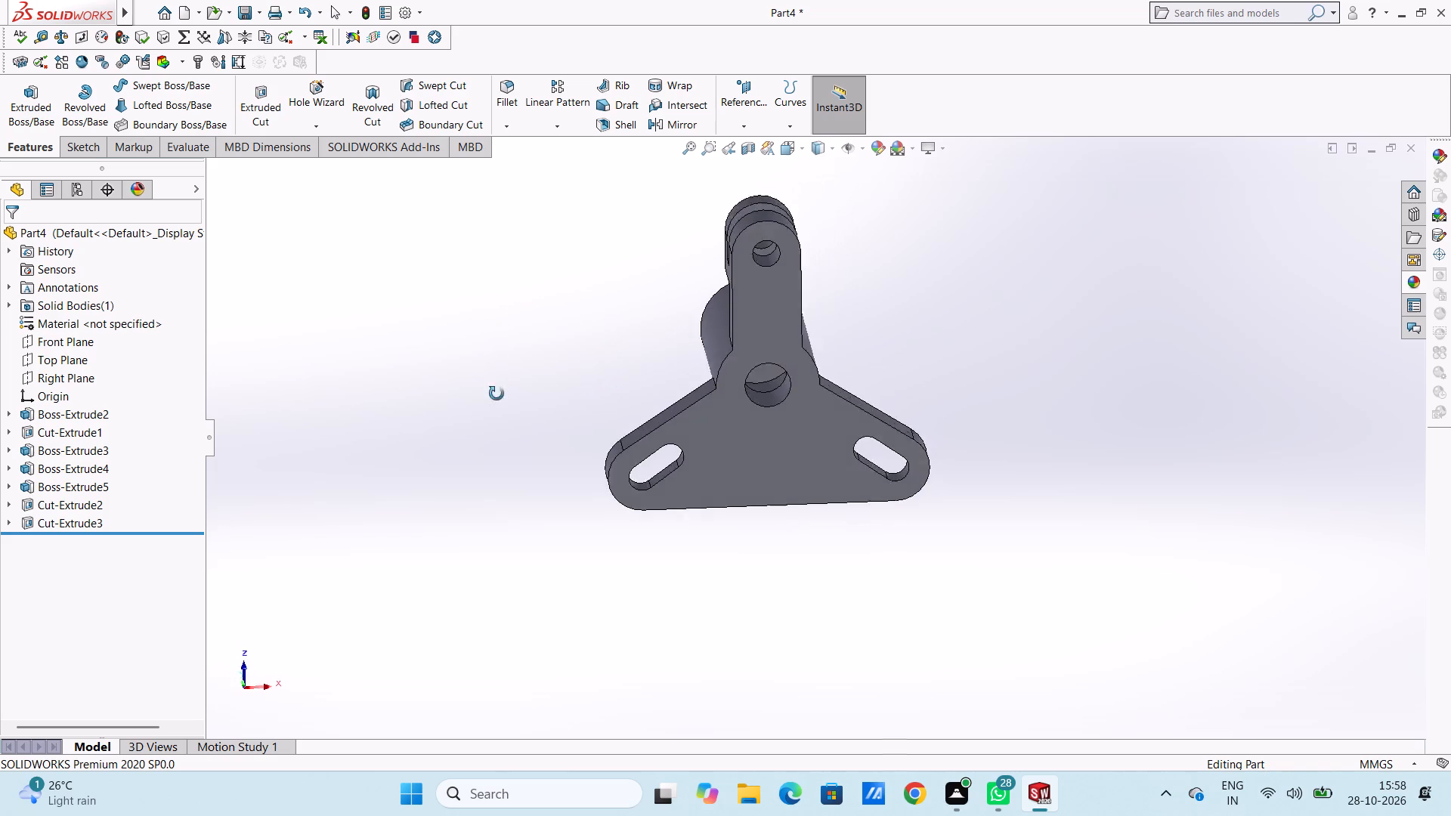
# On the central cylinder's top face, sketch a circle of 10 mm radius centred on the origin.
pyautogui.moveTo(497, 394); pyautogui.dragTo(604, 586, button='middle')
pyautogui.hotkey('ctrl', '5')
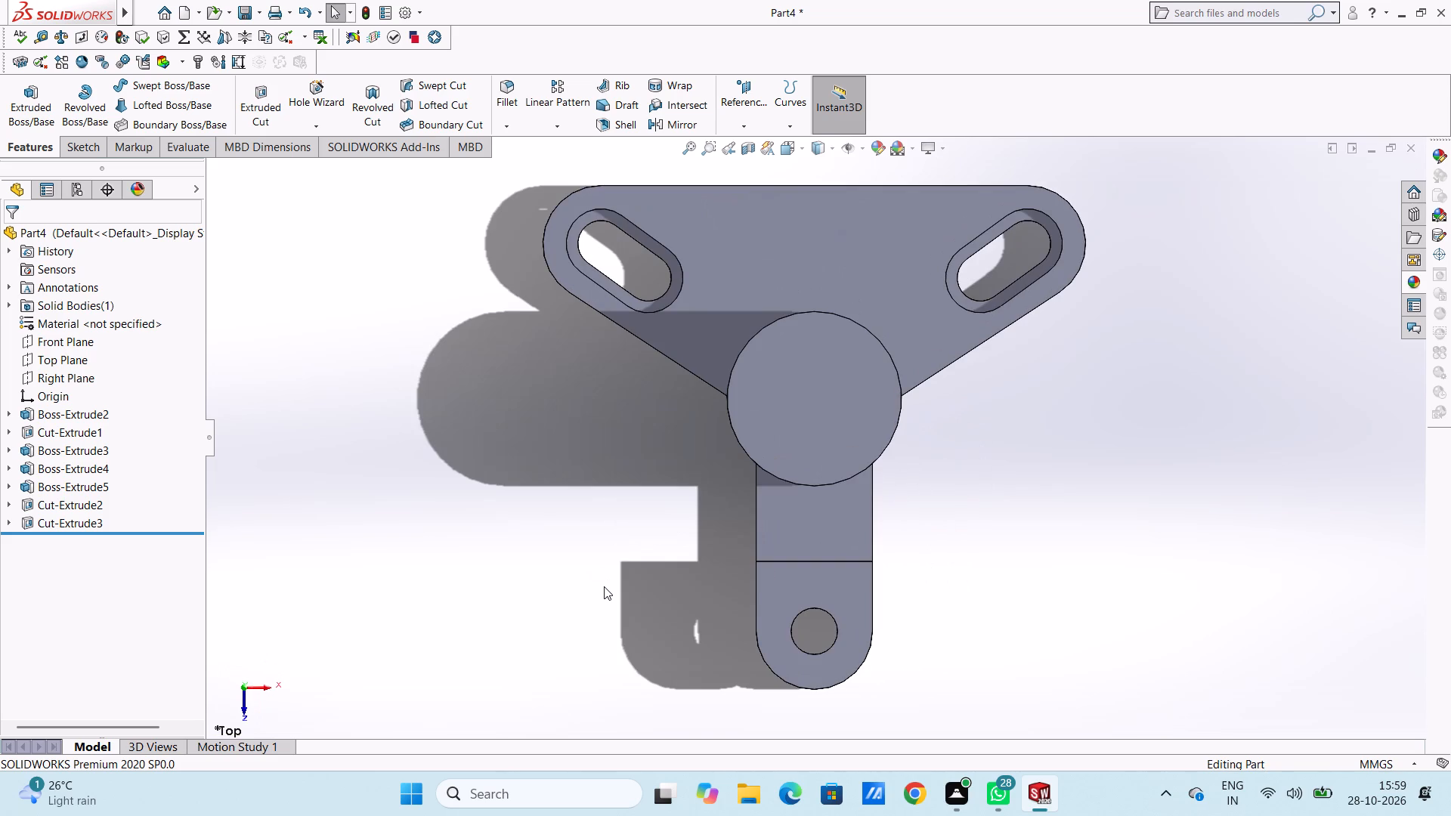
pyautogui.scroll(1, 674, 446)
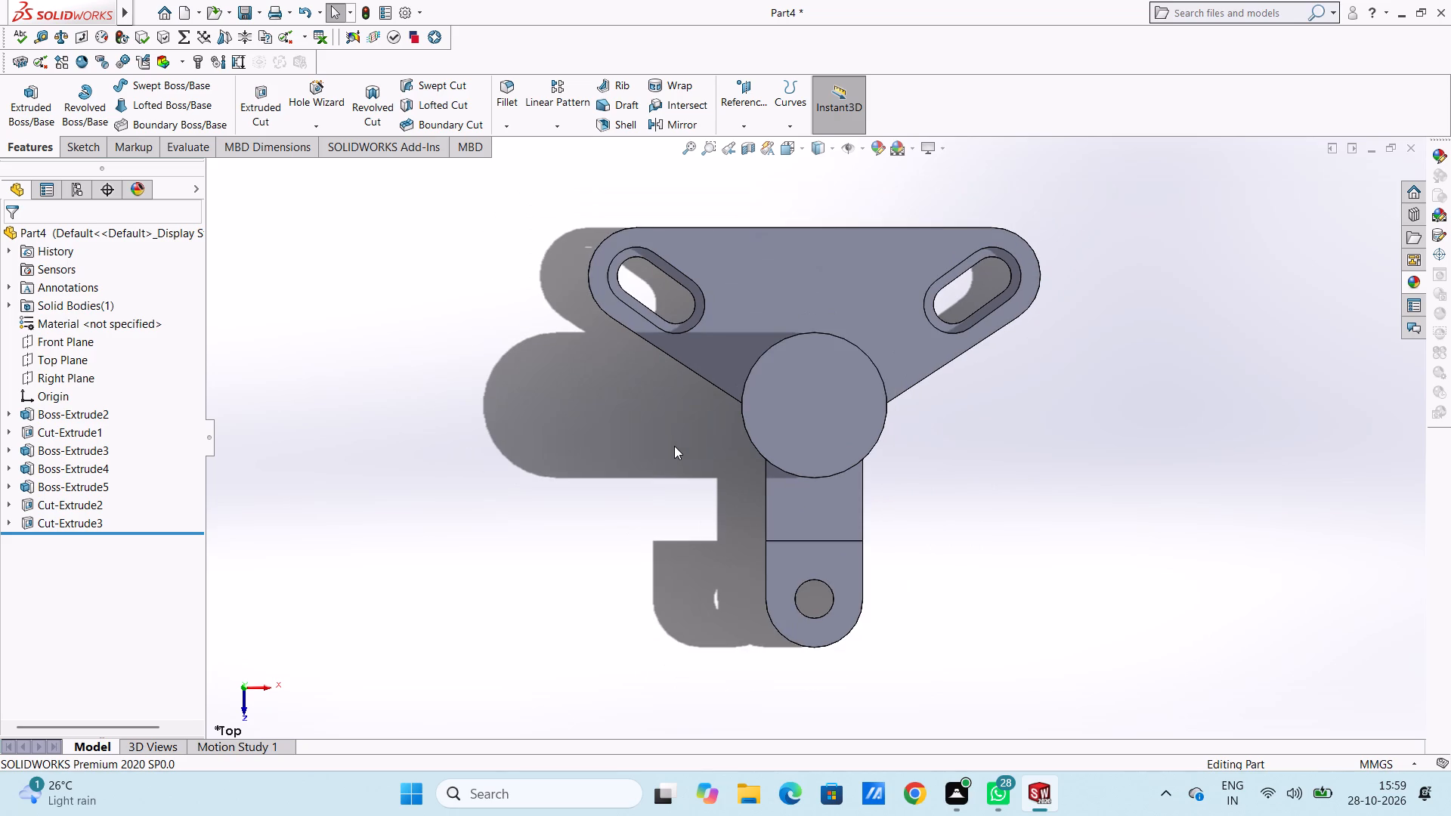
pyautogui.scroll(2, 818, 563)
pyautogui.scroll(-1, 835, 572)
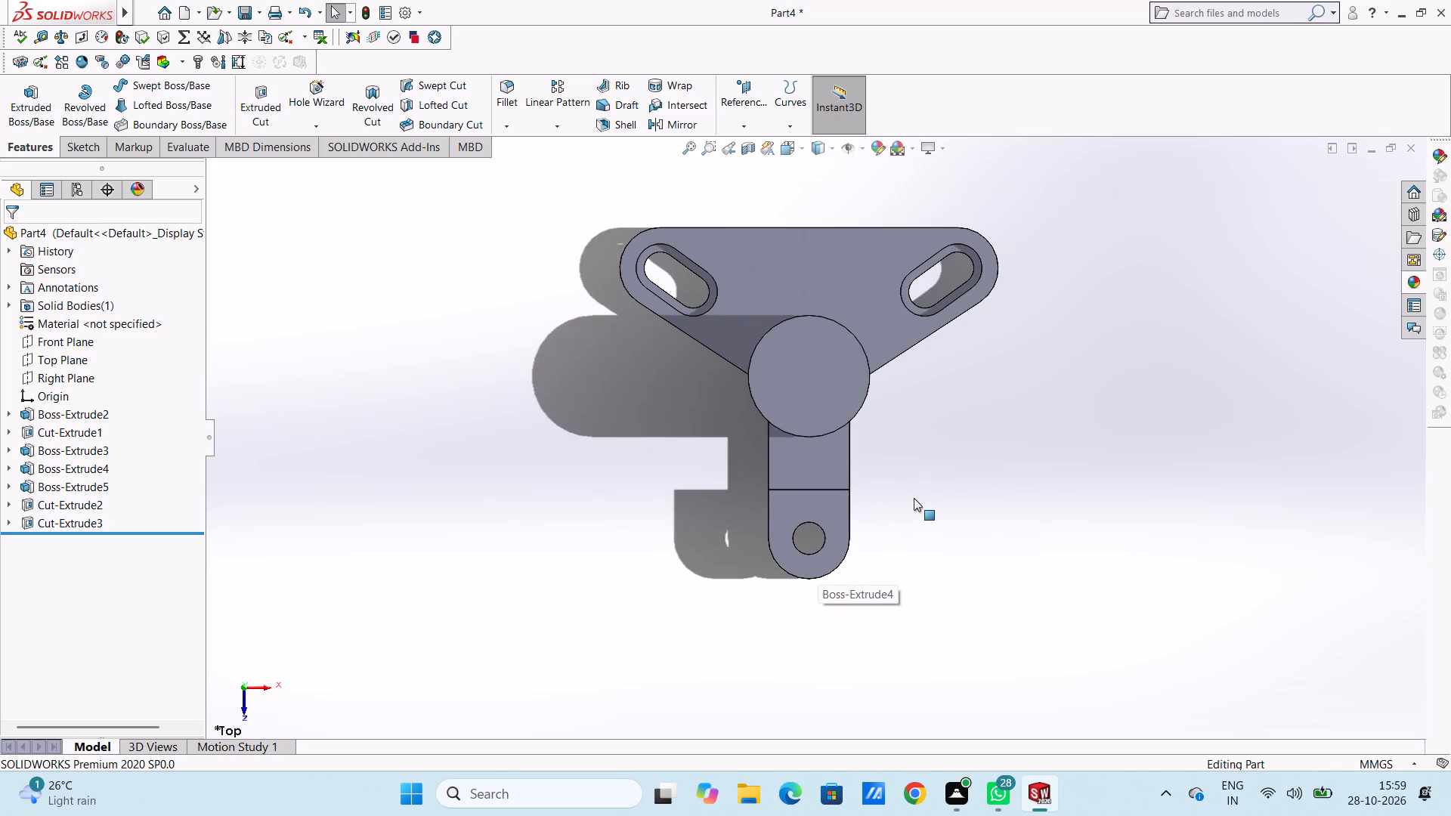
pyautogui.click(781, 379)
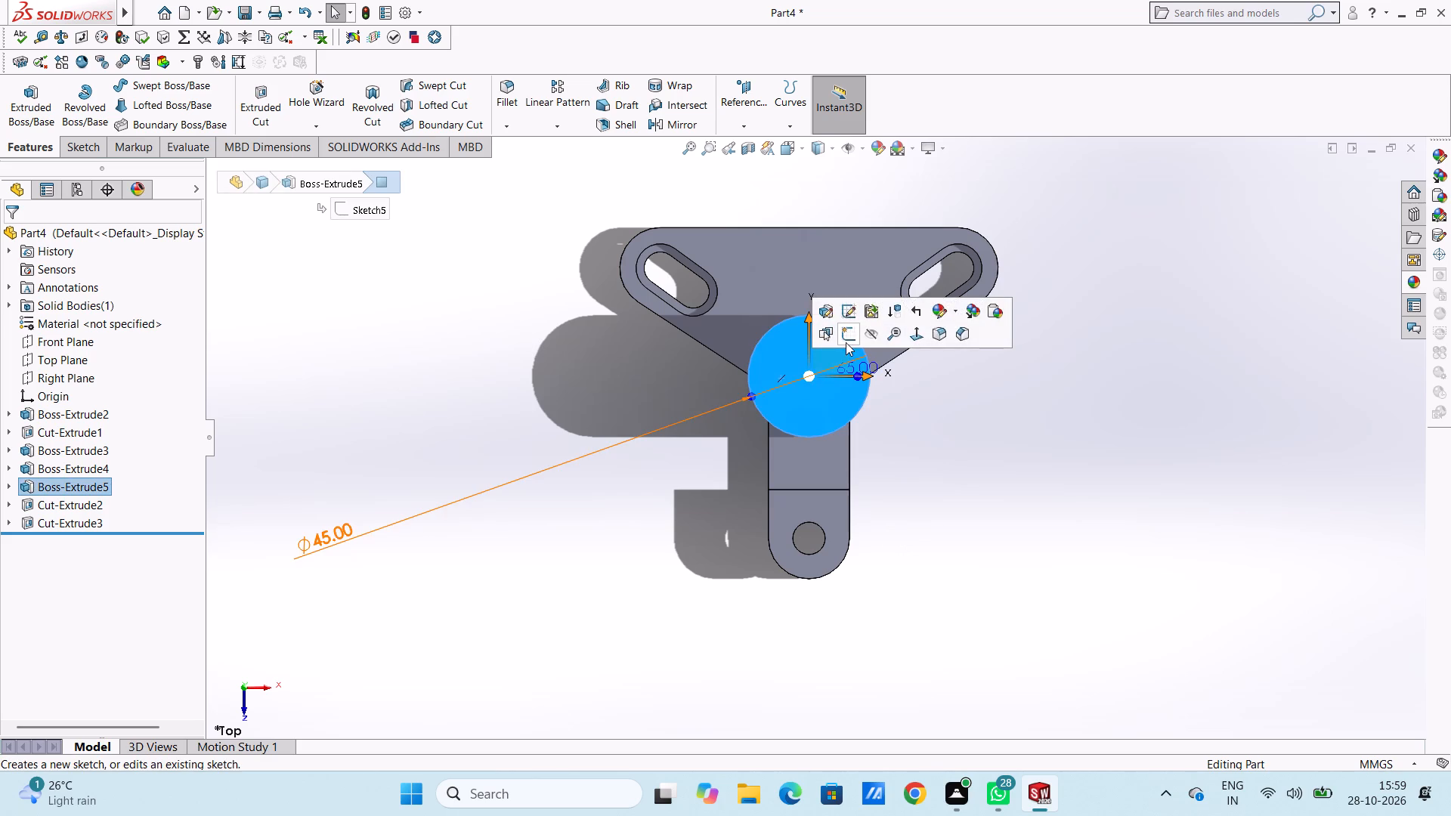
pyautogui.click(846, 338)
pyautogui.click(632, 401)
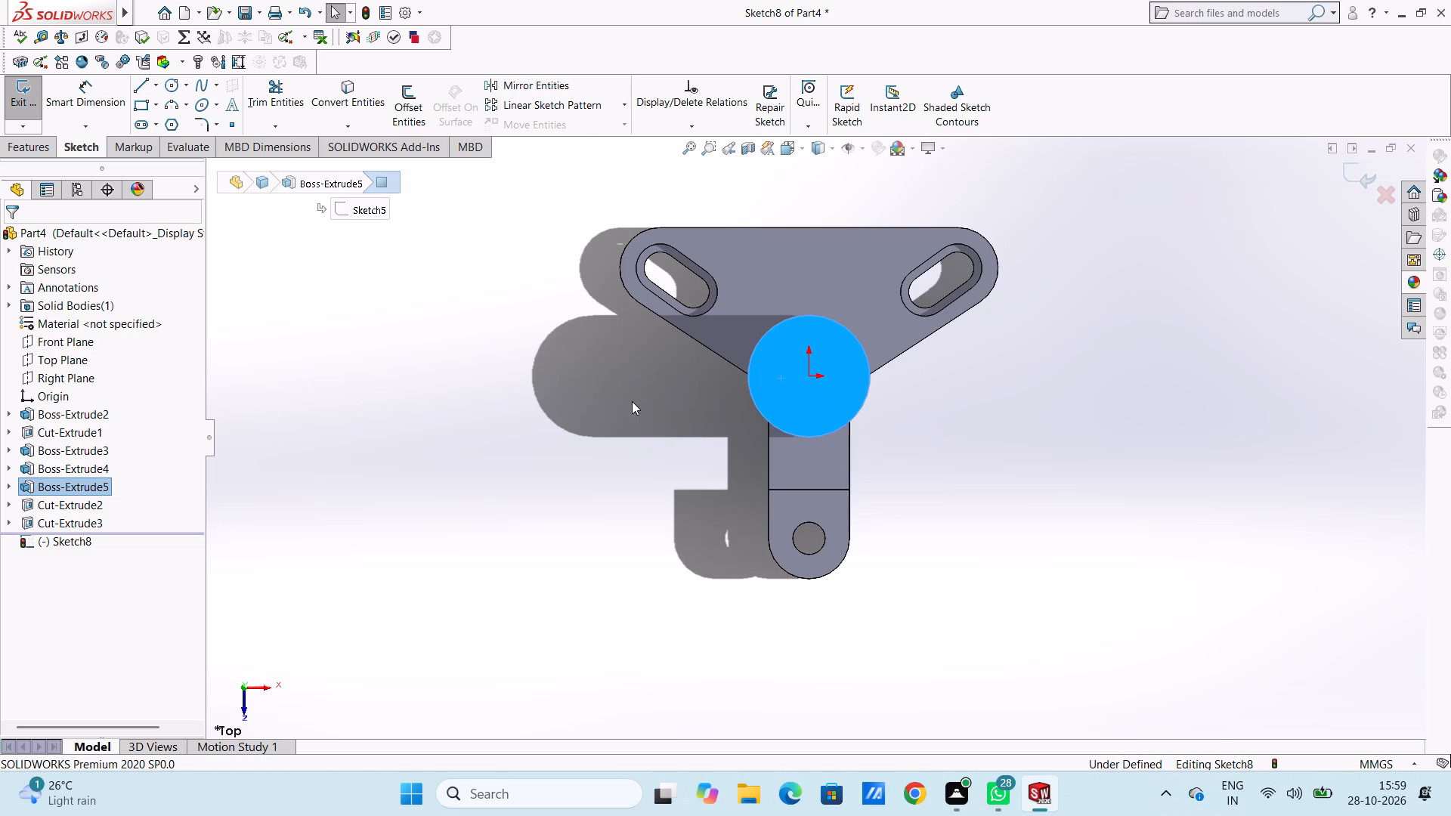
pyautogui.click(170, 88)
pyautogui.click(807, 375)
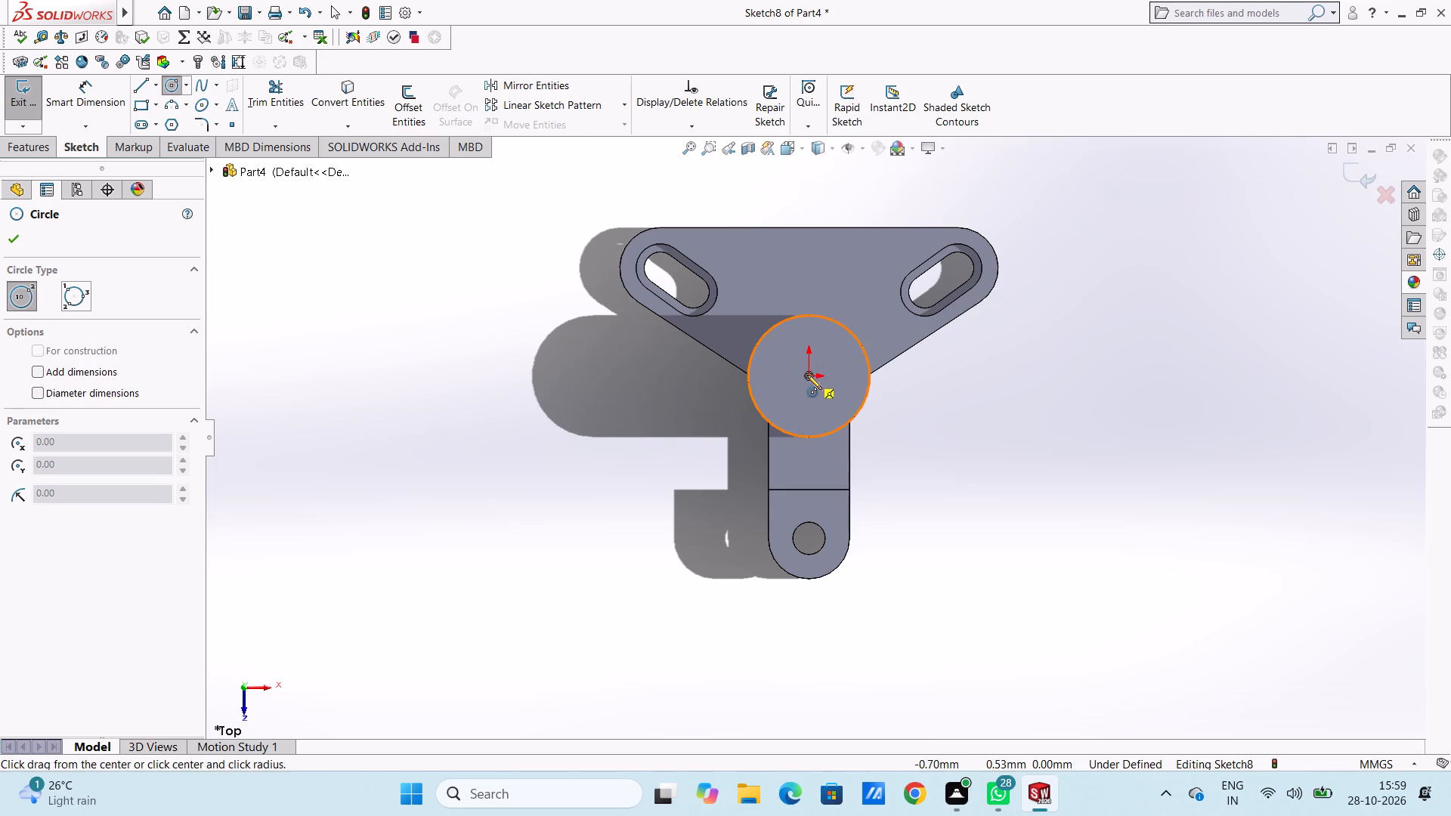
pyautogui.write('10')
pyautogui.press('Return')
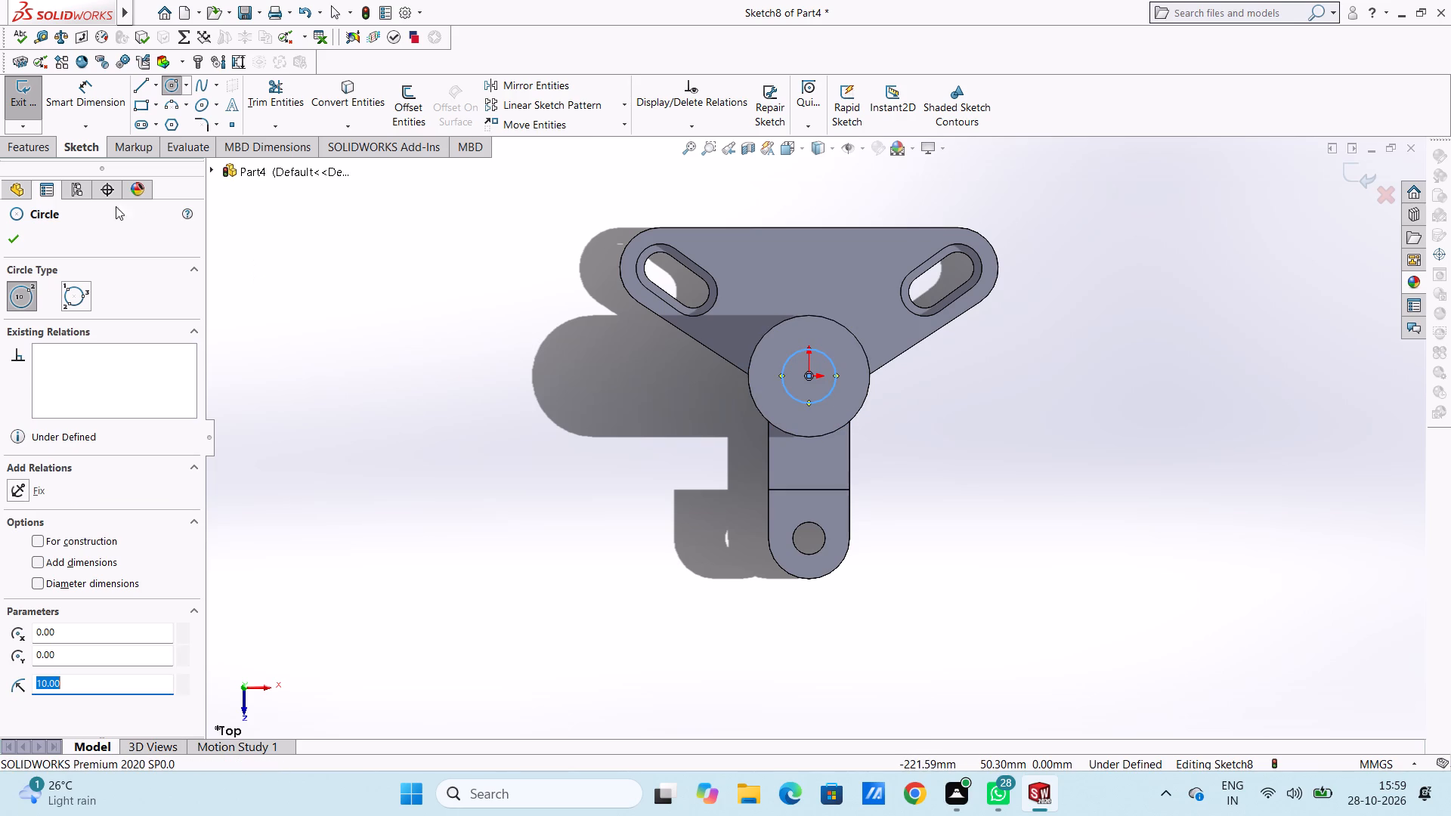
pyautogui.click(20, 245)
# Dimension the diameter of the circle sketched on the cylinder's top face.
pyautogui.click(84, 103)
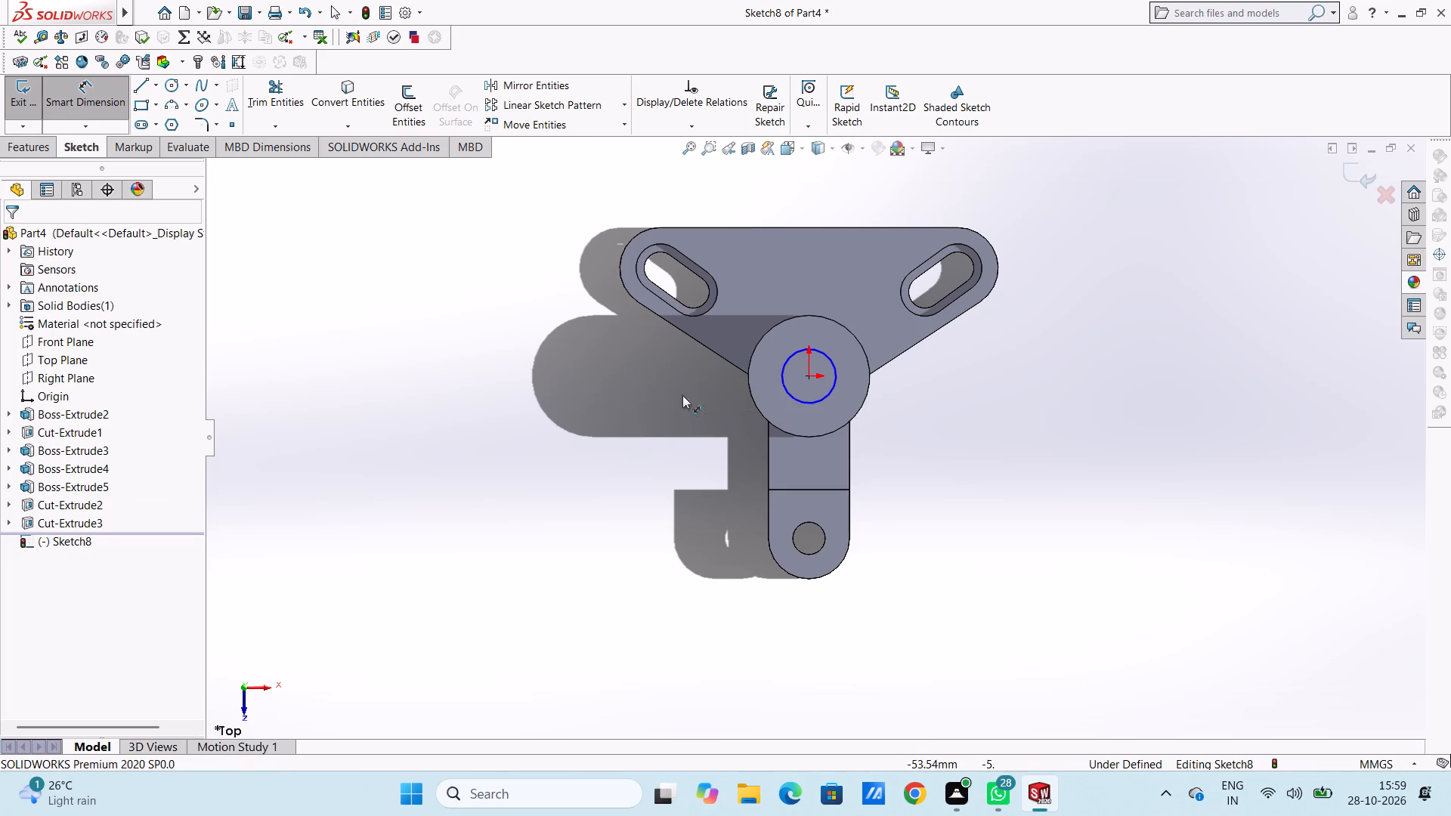
pyautogui.click(790, 395)
pyautogui.click(549, 520)
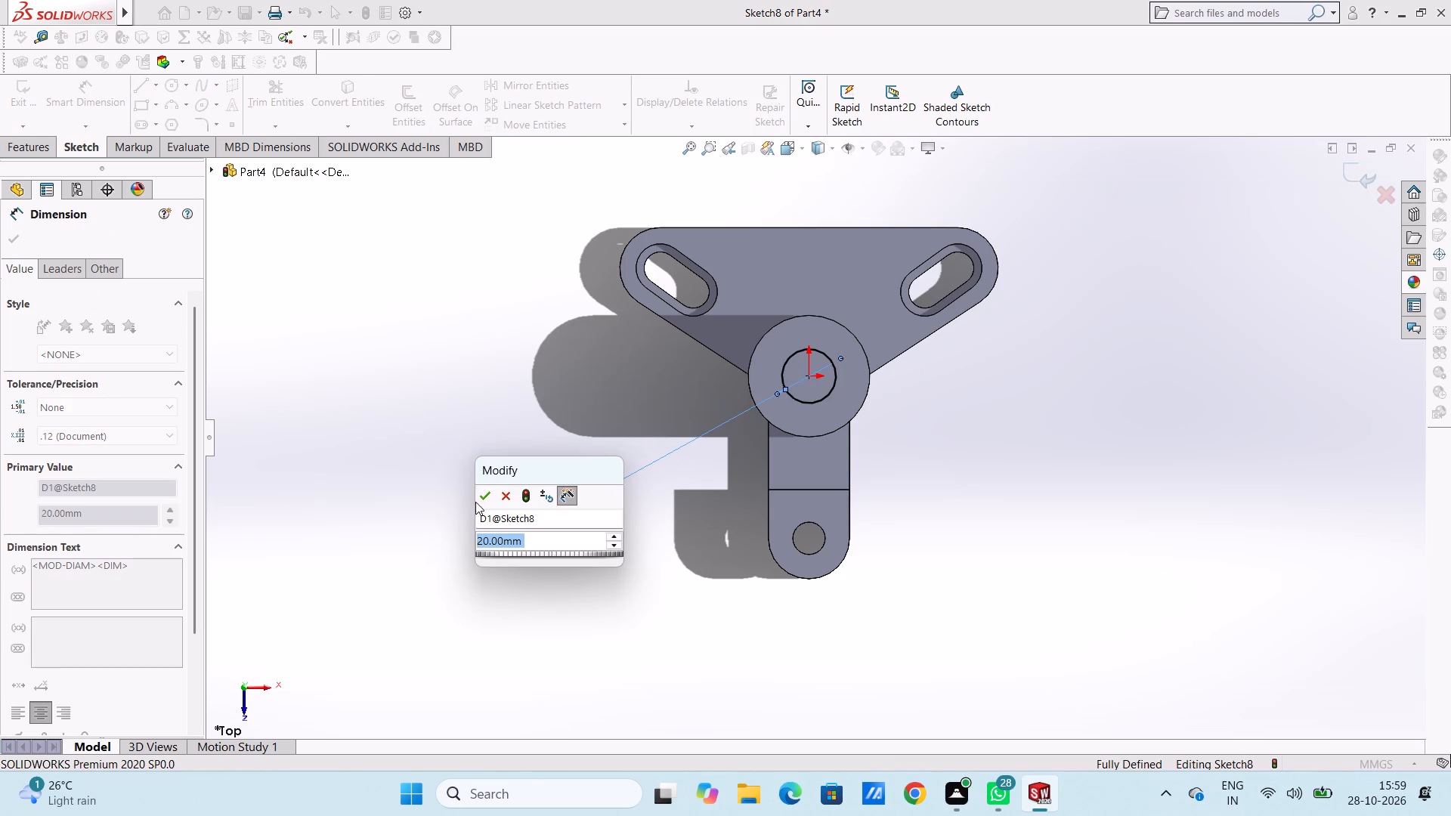
pyautogui.click(481, 498)
pyautogui.click(469, 493)
# Cut-extrude the 20 mm circle from the central cylinder's top face down into the cylinder with a blind depth of 40 mm.
pyautogui.moveTo(671, 511); pyautogui.dragTo(602, 476, button='middle')
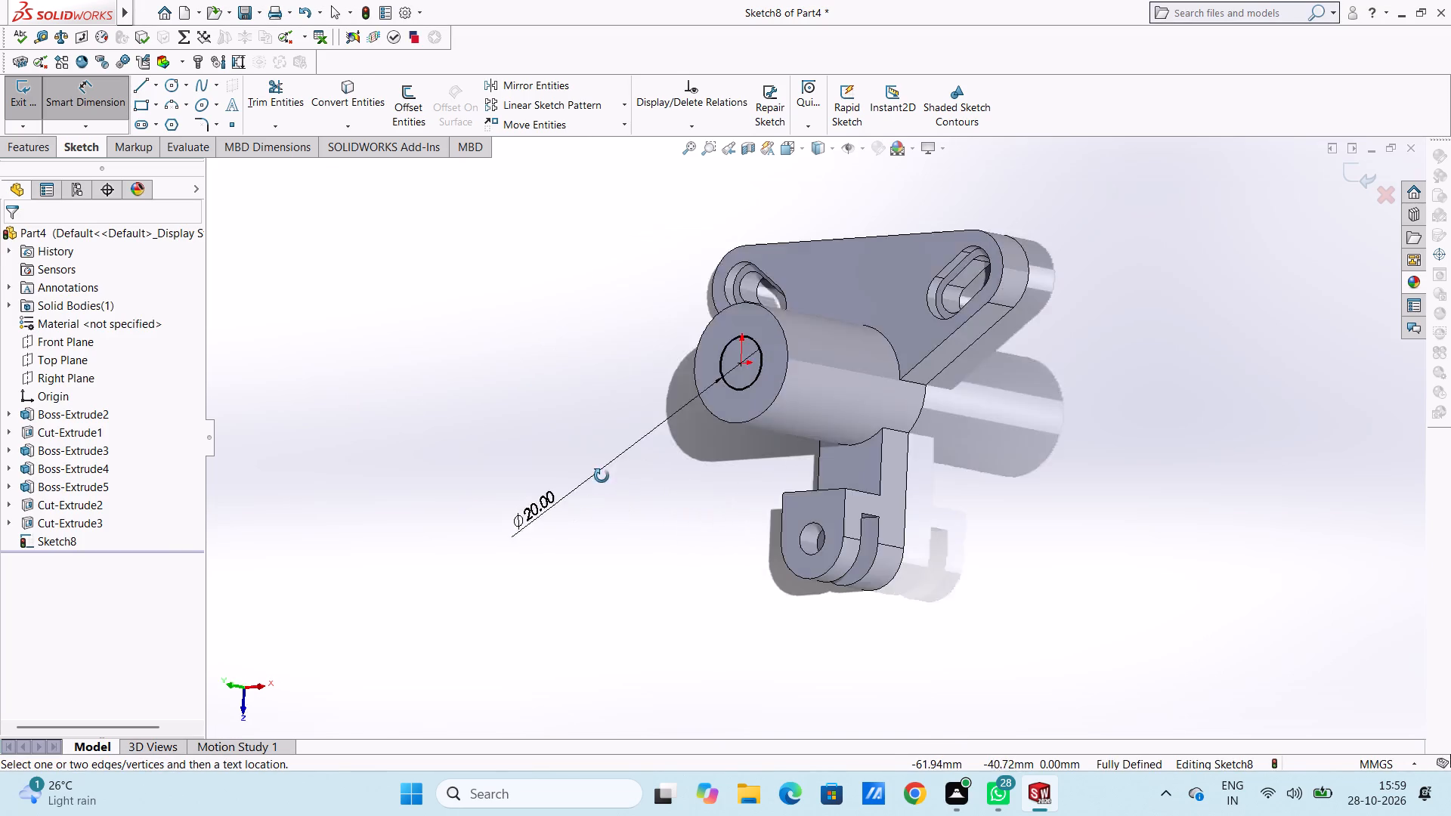
pyautogui.moveTo(602, 476); pyautogui.dragTo(541, 431, button='middle')
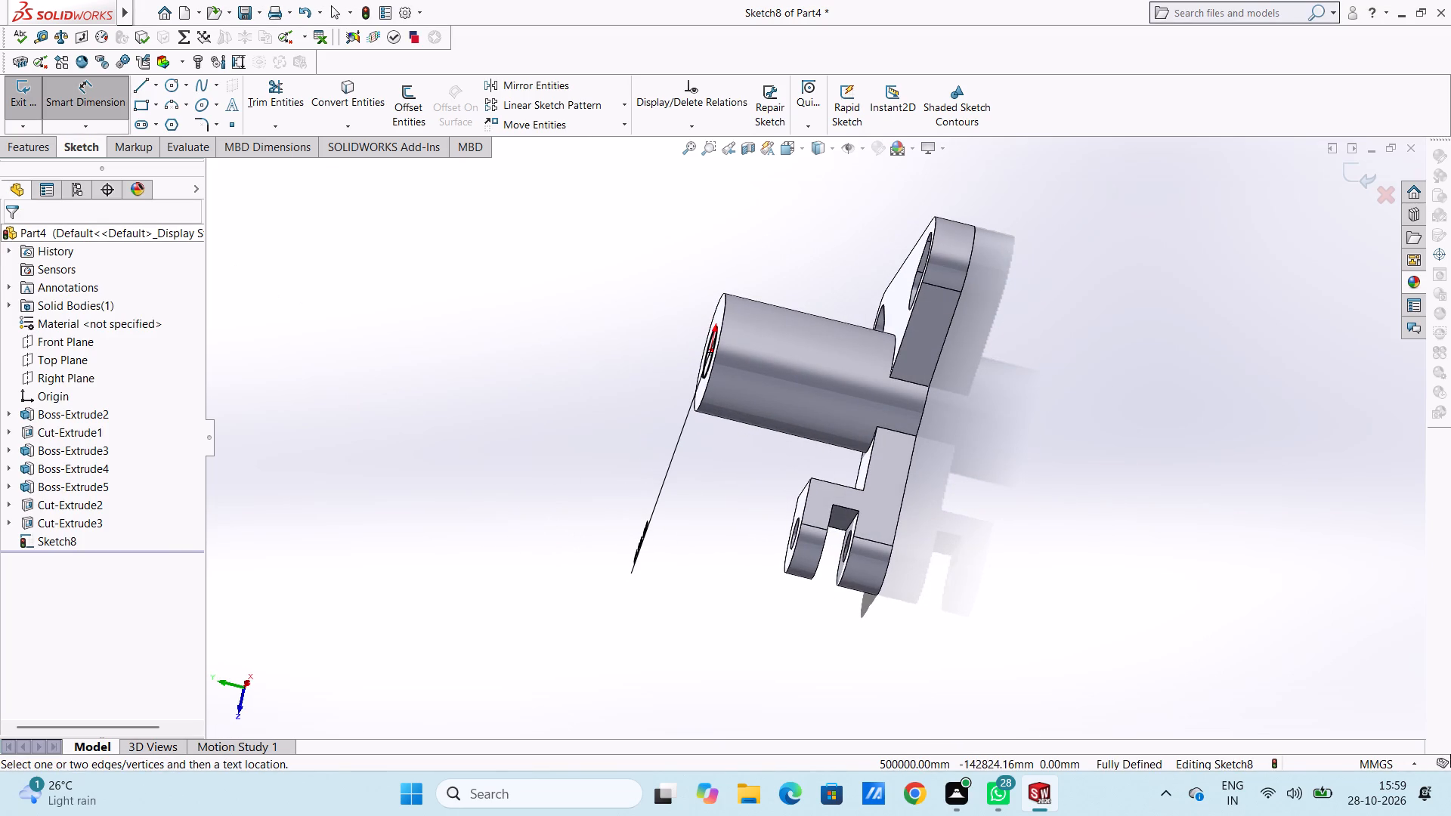
pyautogui.click(97, 105)
pyautogui.click(34, 156)
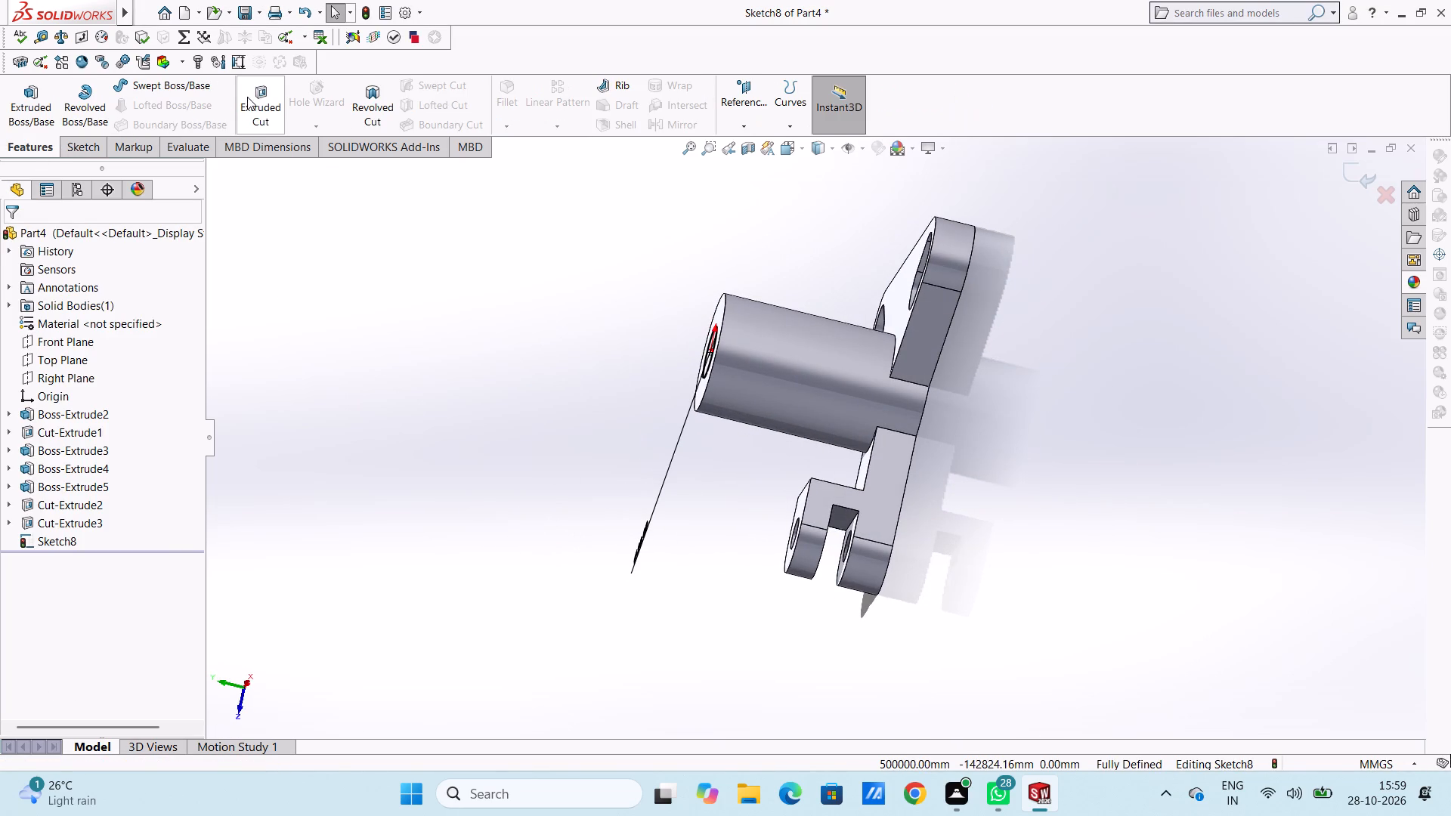
pyautogui.click(252, 99)
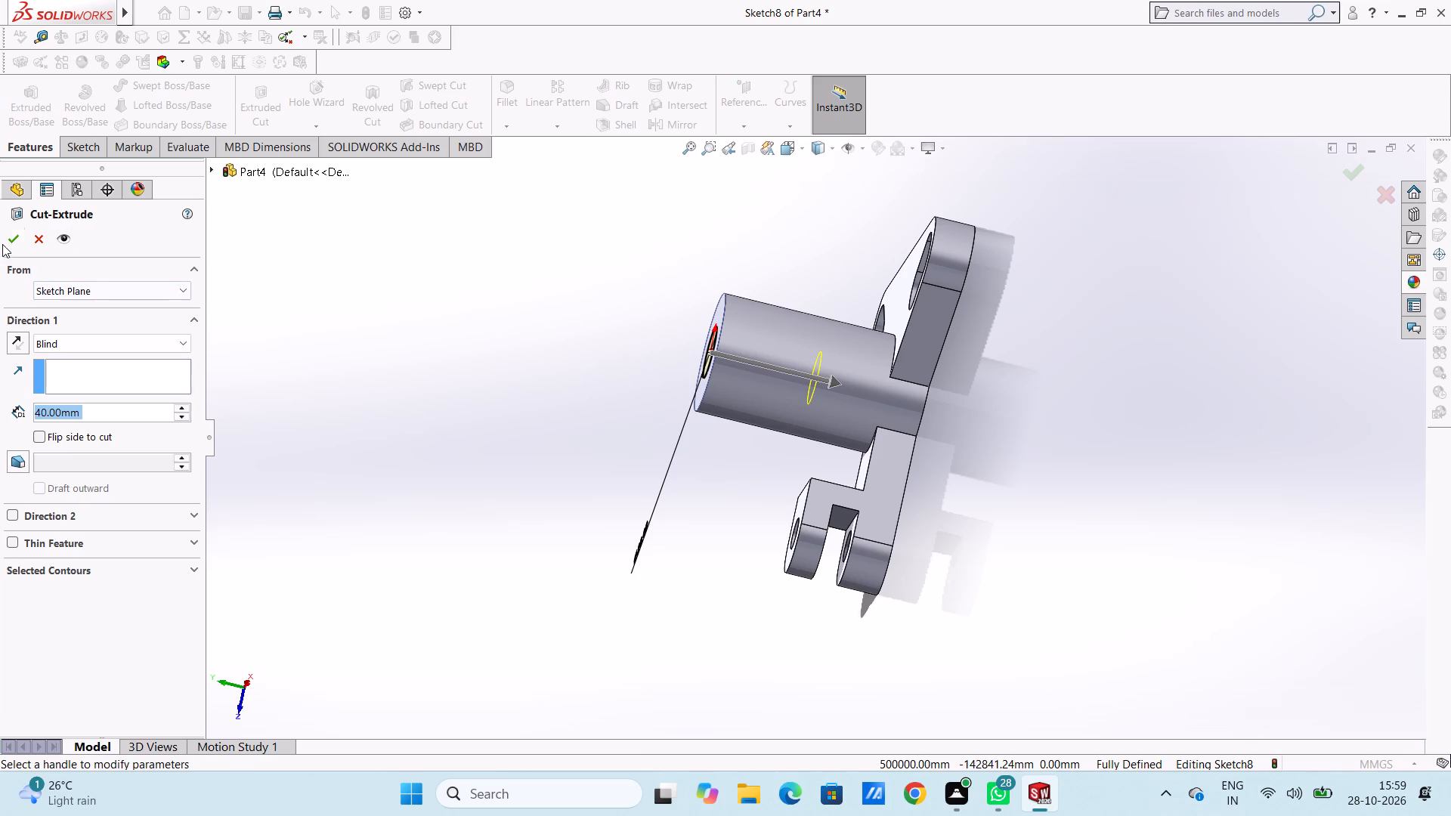
pyautogui.click(10, 240)
pyautogui.click(351, 323)
# Examine the bored central cylinder and the rest of the part from several angles.
pyautogui.moveTo(418, 339); pyautogui.dragTo(506, 390, button='middle')
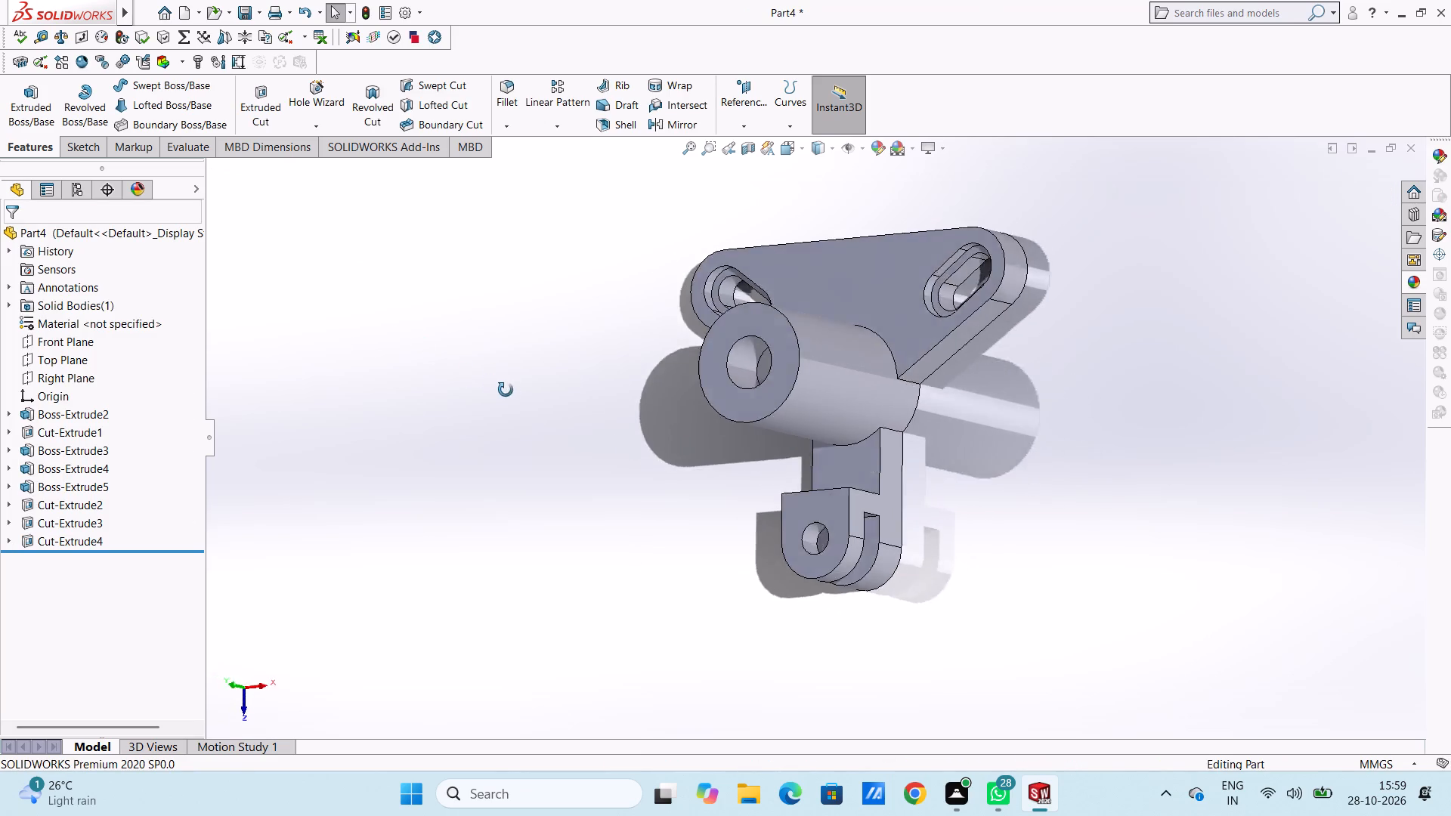
pyautogui.moveTo(506, 390); pyautogui.dragTo(508, 283, button='middle')
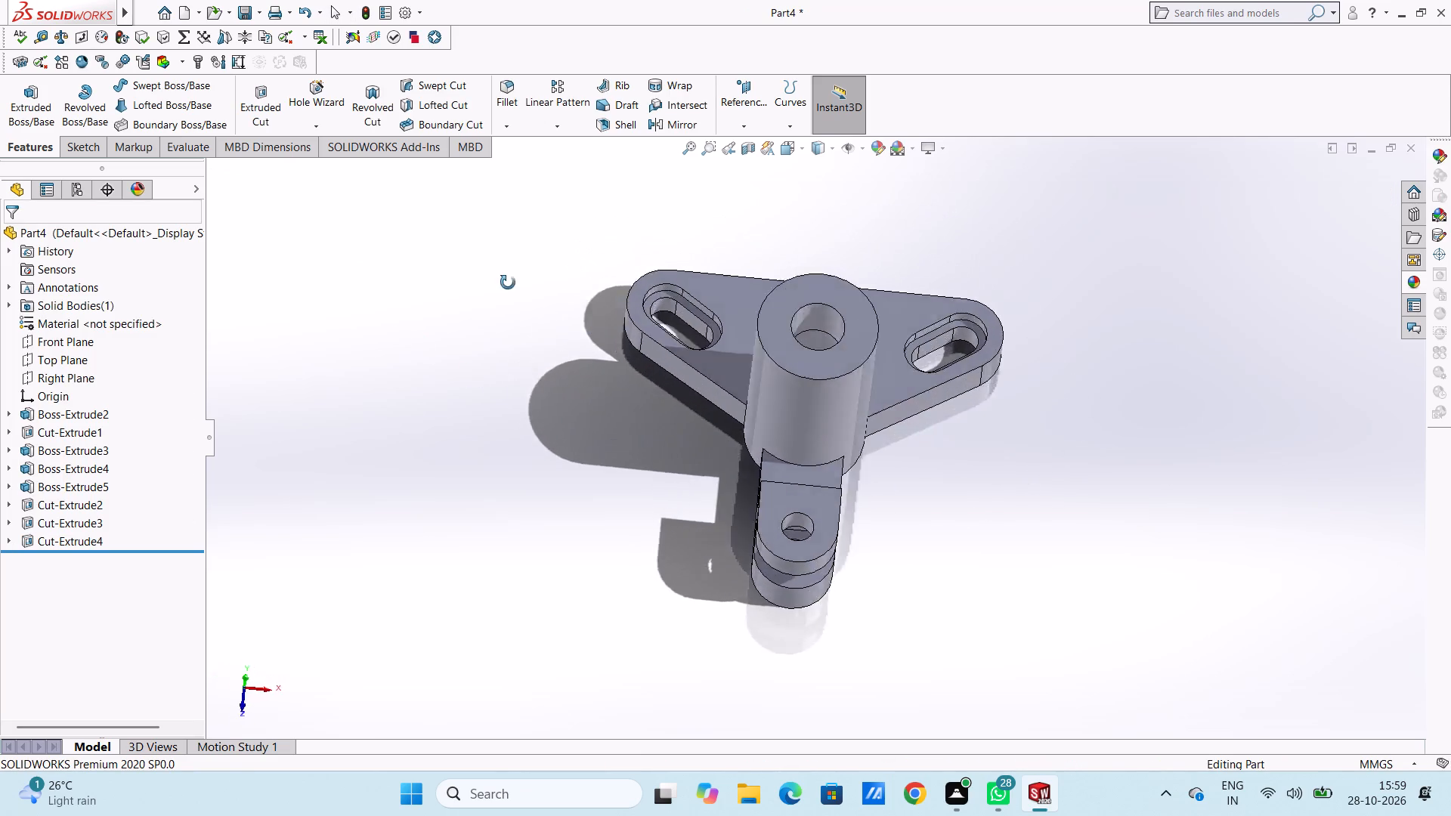
pyautogui.moveTo(508, 283); pyautogui.dragTo(584, 291, button='middle')
pyautogui.moveTo(566, 387); pyautogui.dragTo(453, 377, button='middle')
pyautogui.scroll(-1, 466, 257)
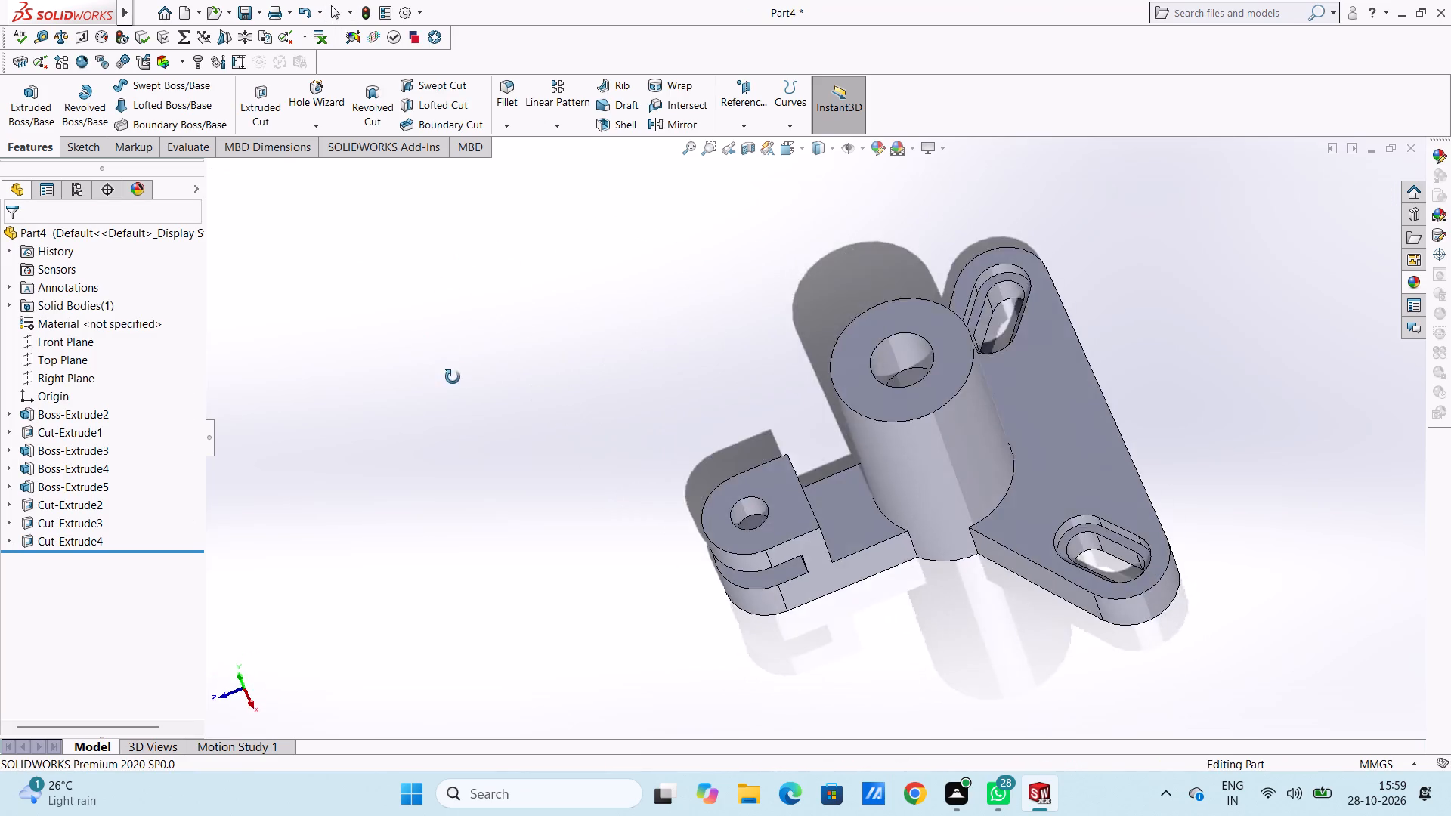
pyautogui.moveTo(453, 377); pyautogui.dragTo(493, 355, button='middle')
pyautogui.scroll(4, 496, 353)
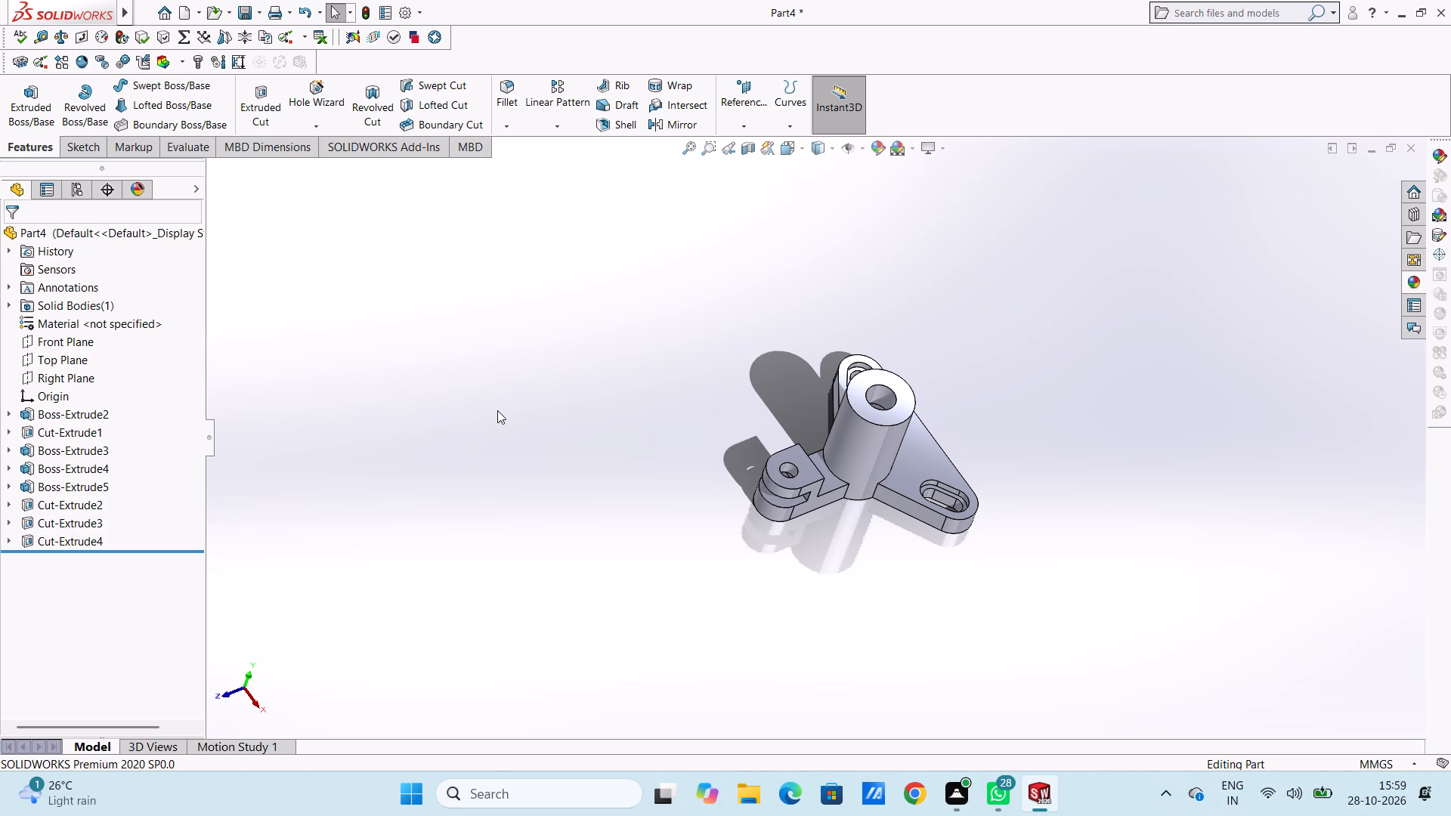
# On the central cylinder's top face, sketch a 45 mm horizontal line through the origin from edge to edge.
pyautogui.hotkey('ctrl', '5')
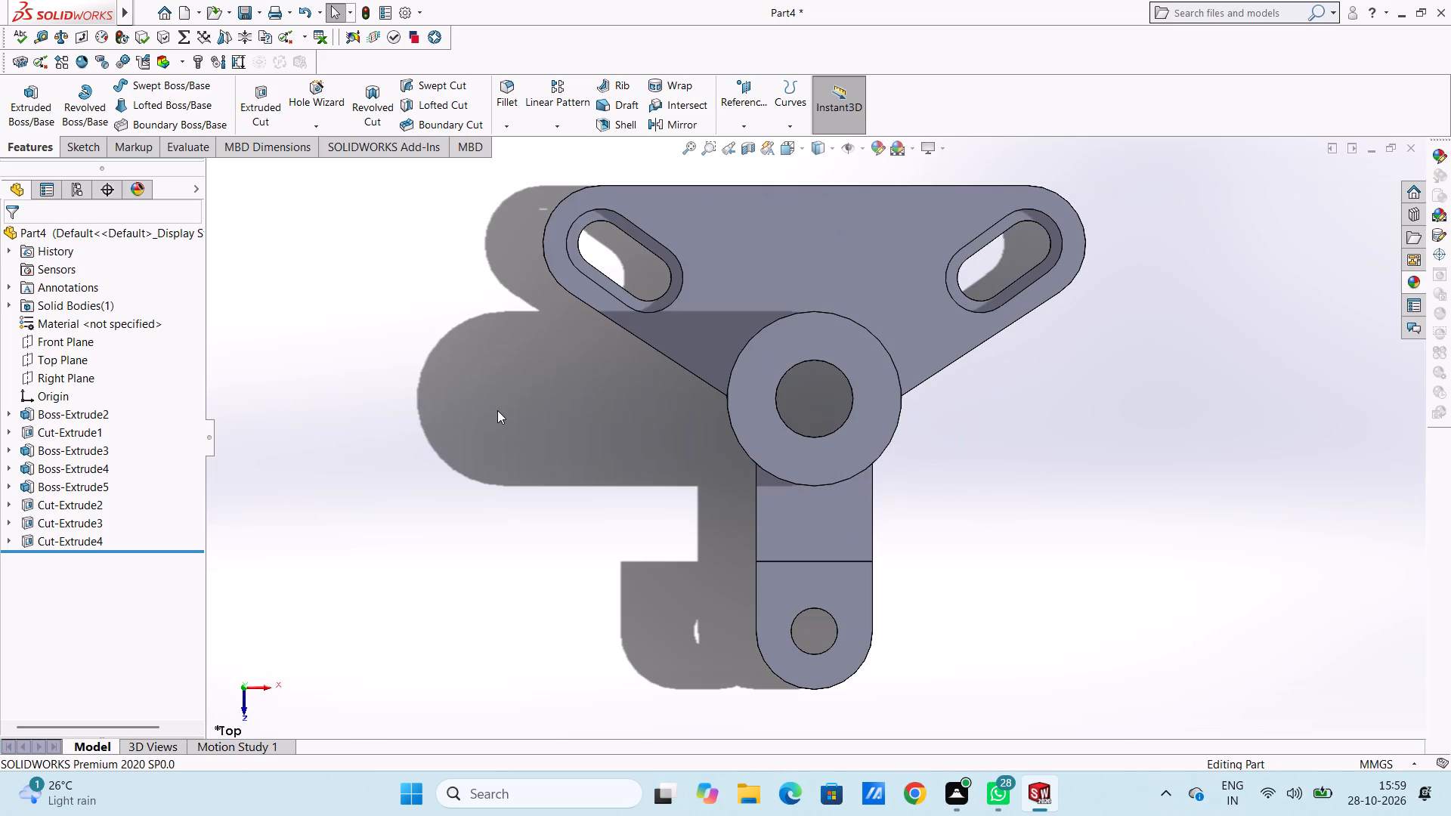
pyautogui.scroll(3, 452, 405)
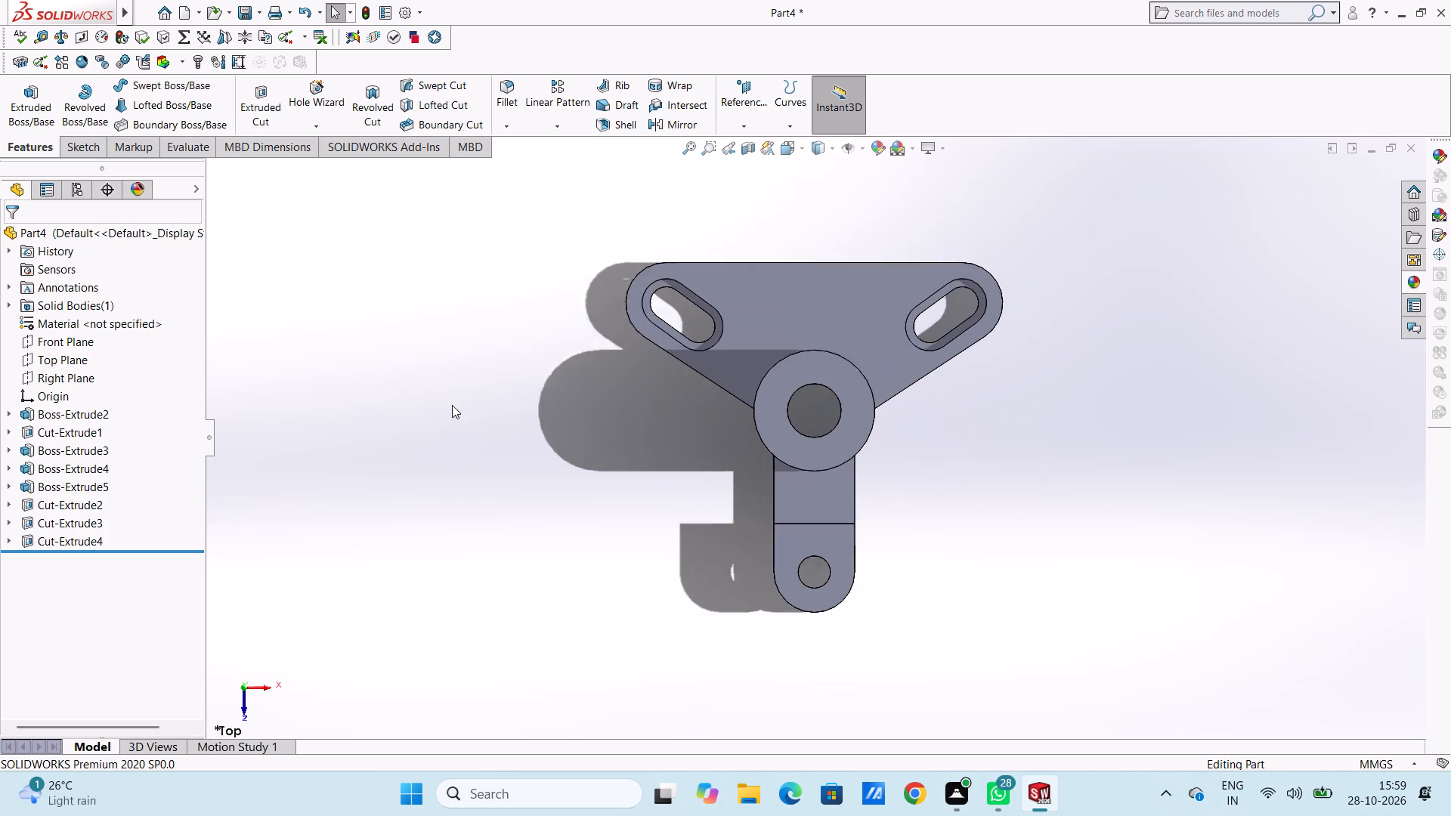
pyautogui.scroll(1, 452, 405)
pyautogui.scroll(-1, 1010, 490)
pyautogui.click(800, 385)
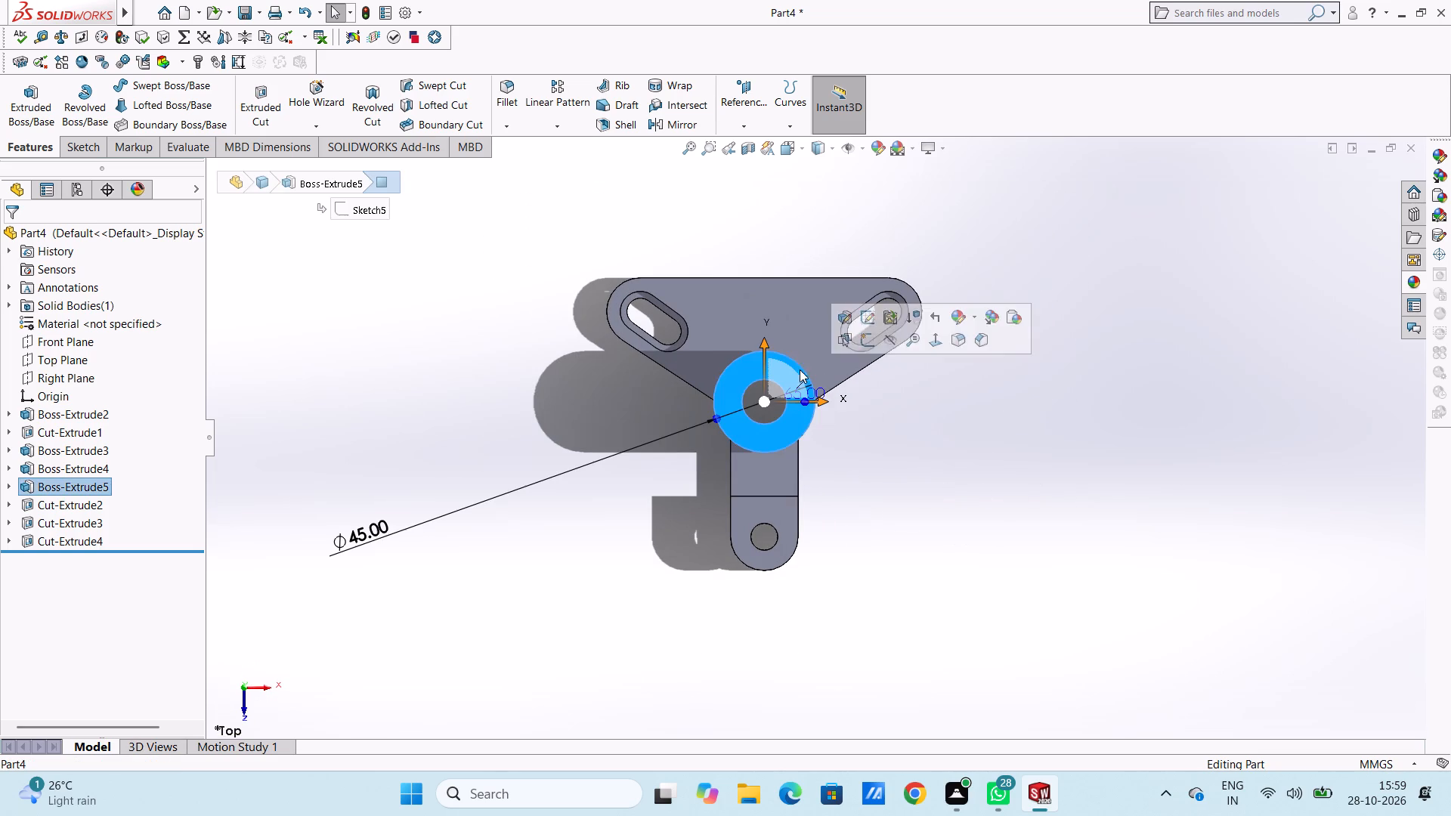
pyautogui.click(865, 343)
pyautogui.click(798, 247)
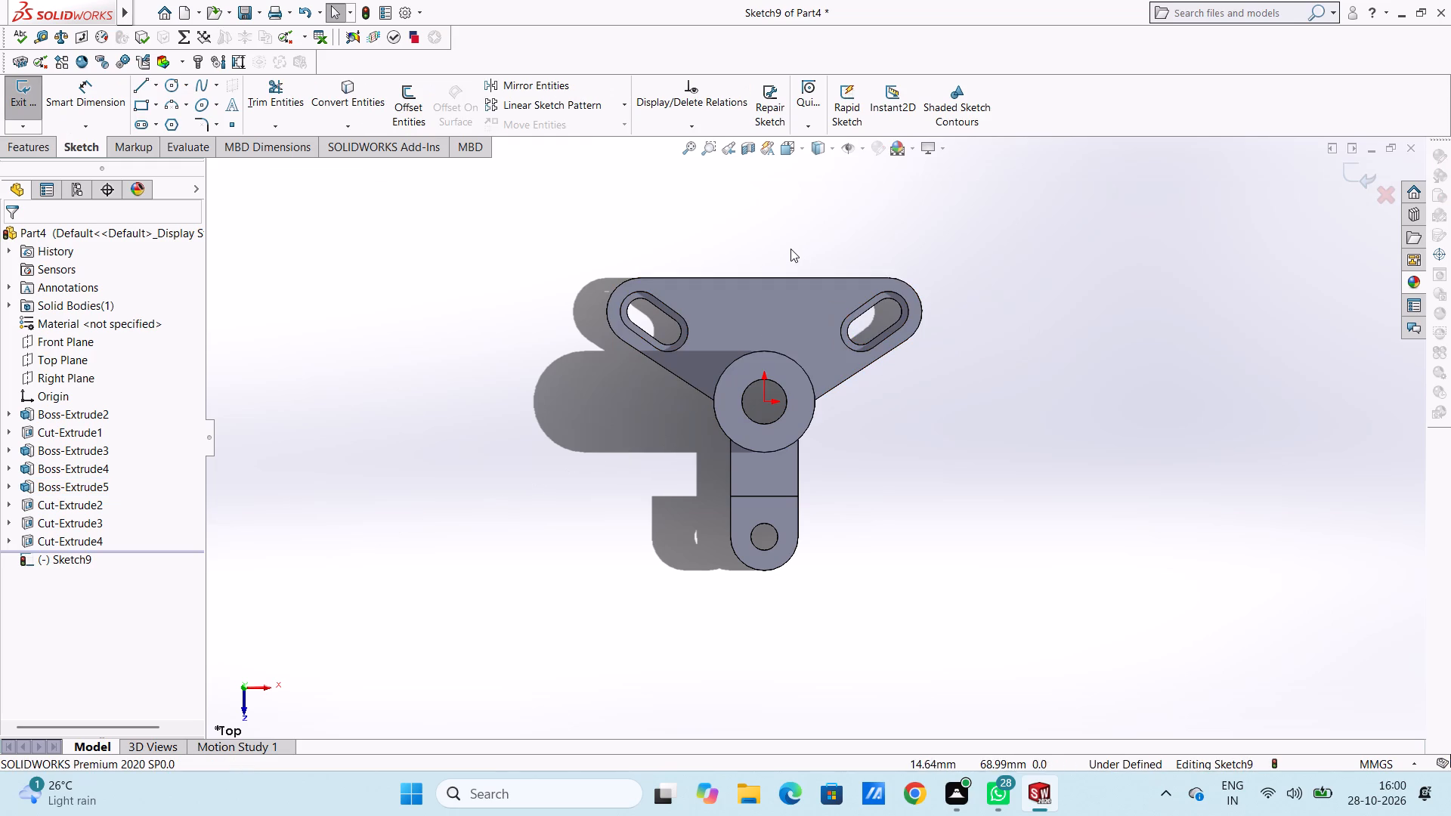
pyautogui.click(140, 85)
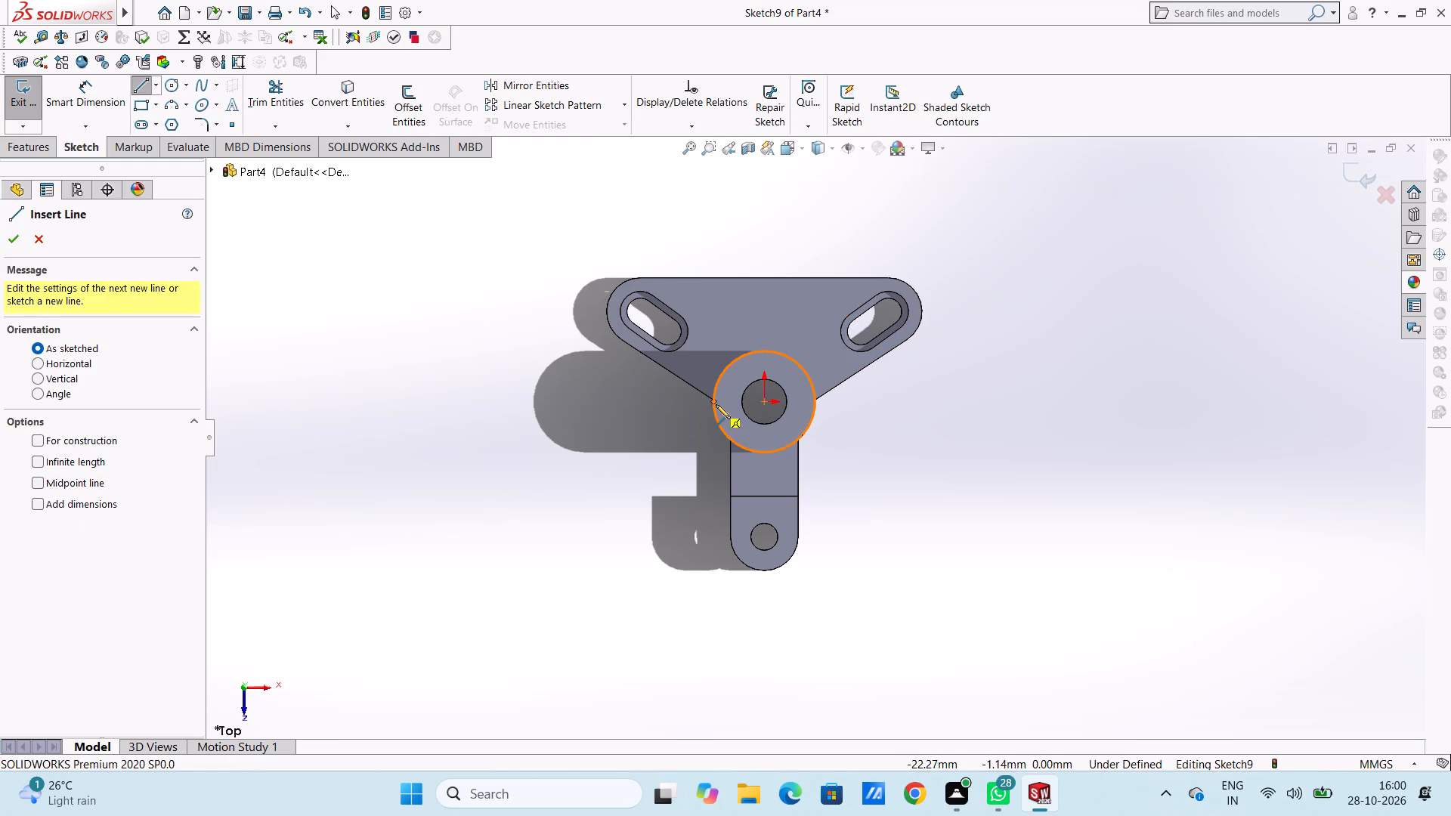
pyautogui.click(716, 403)
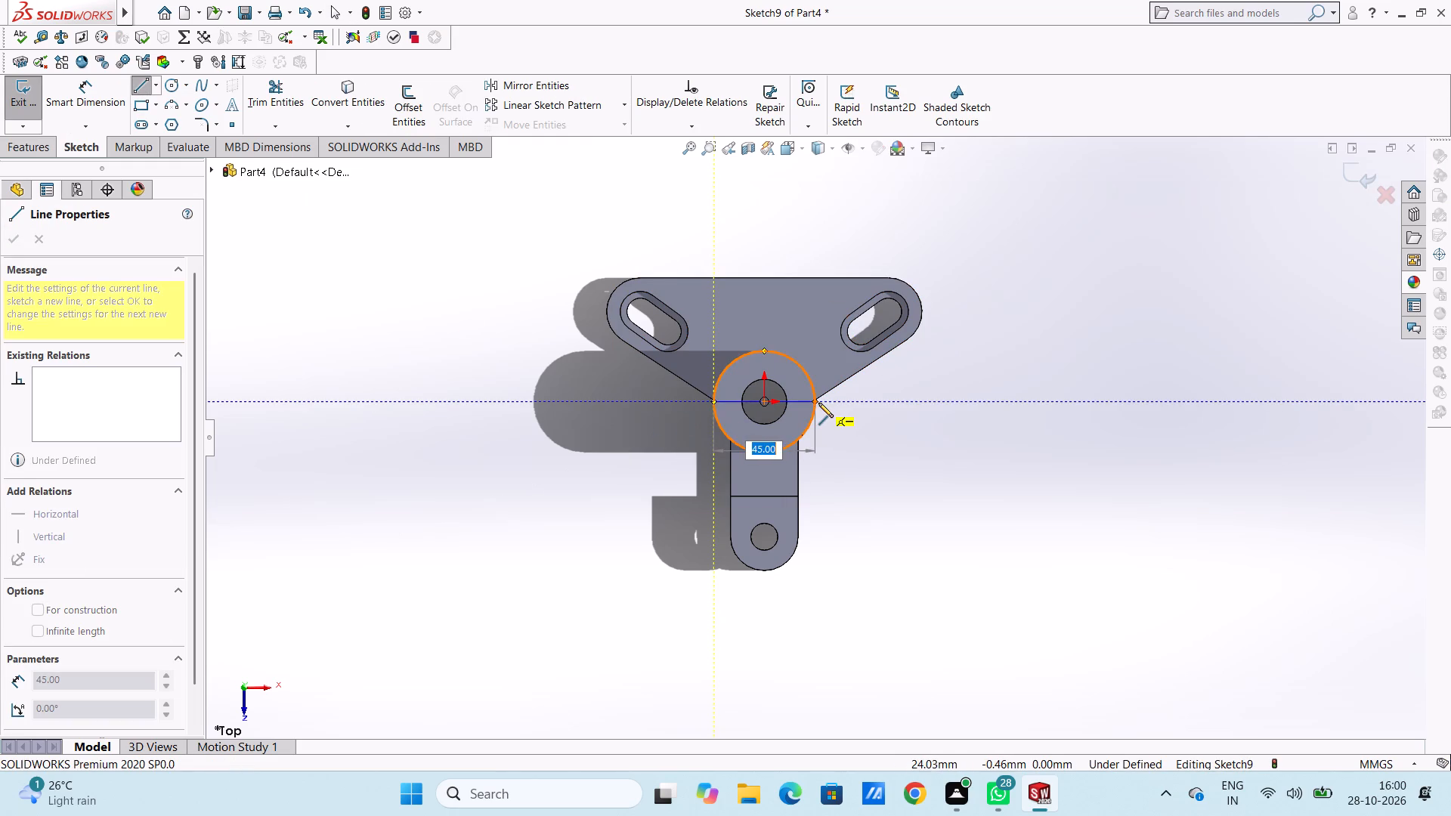
pyautogui.click(818, 403)
pyautogui.rightClick(1048, 308)
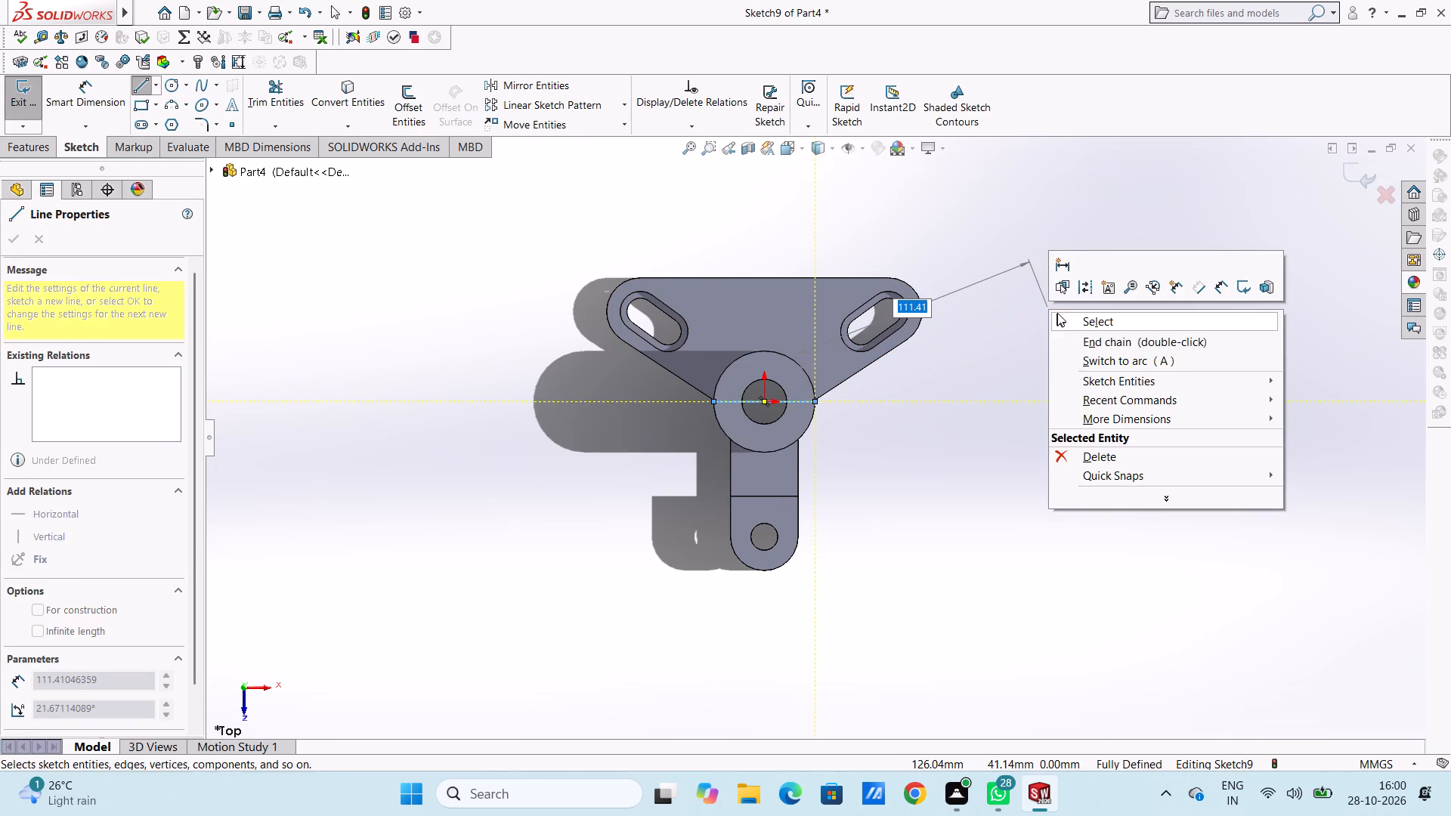
pyautogui.click(1058, 312)
pyautogui.click(1018, 333)
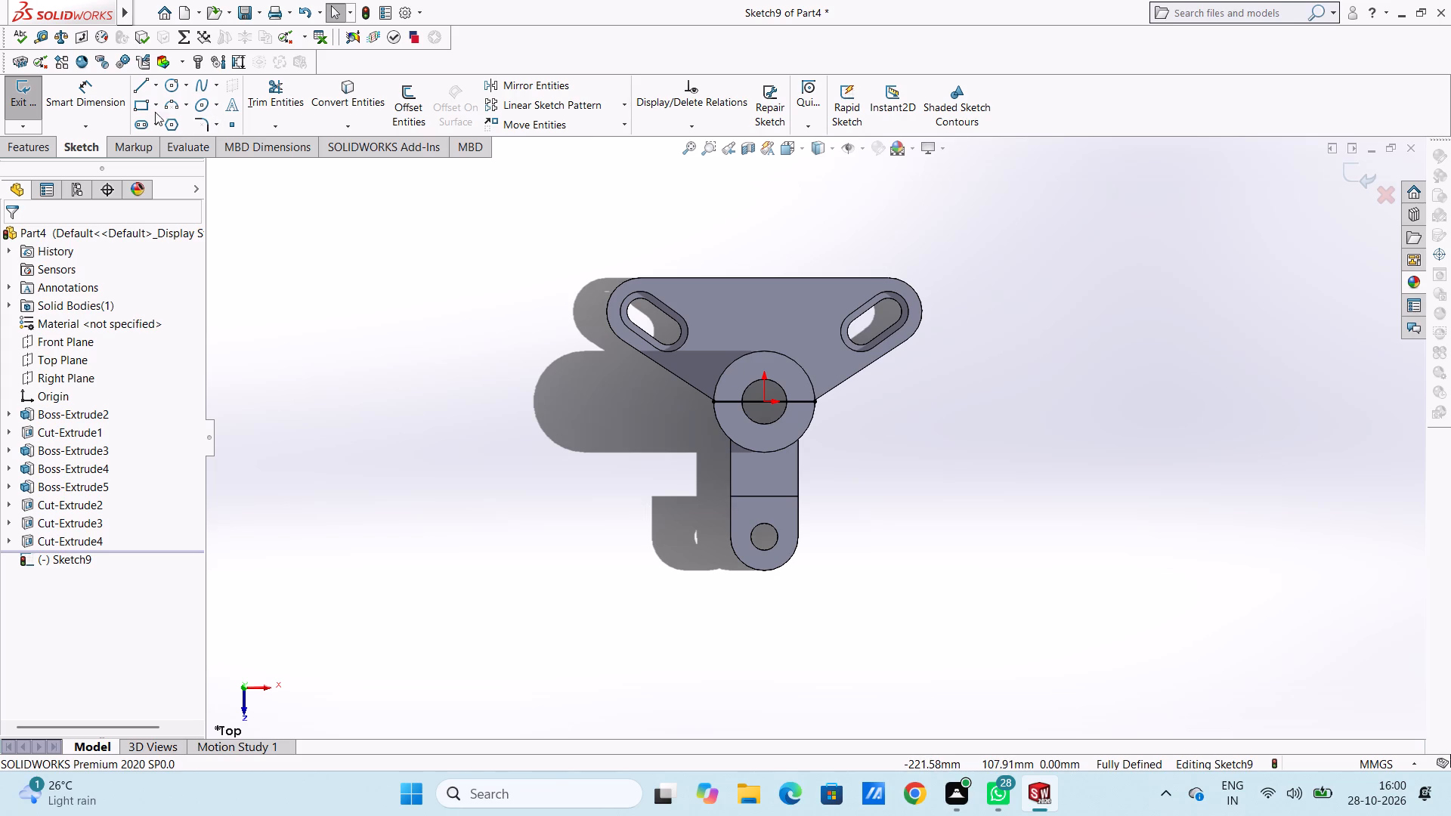
# Offset the horizontal centre line by 7 mm in both directions.
pyautogui.click(417, 103)
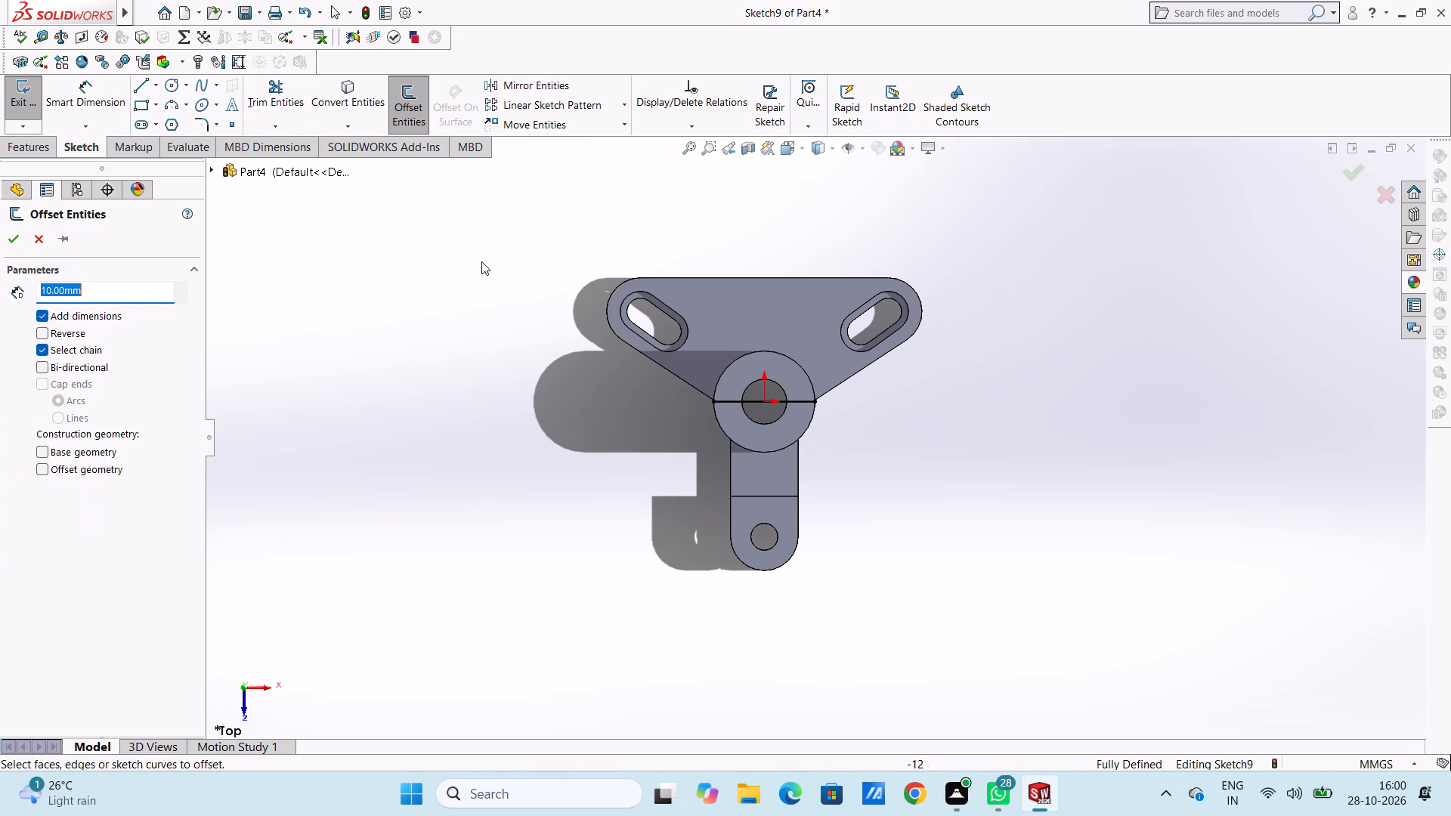
pyautogui.press('7')
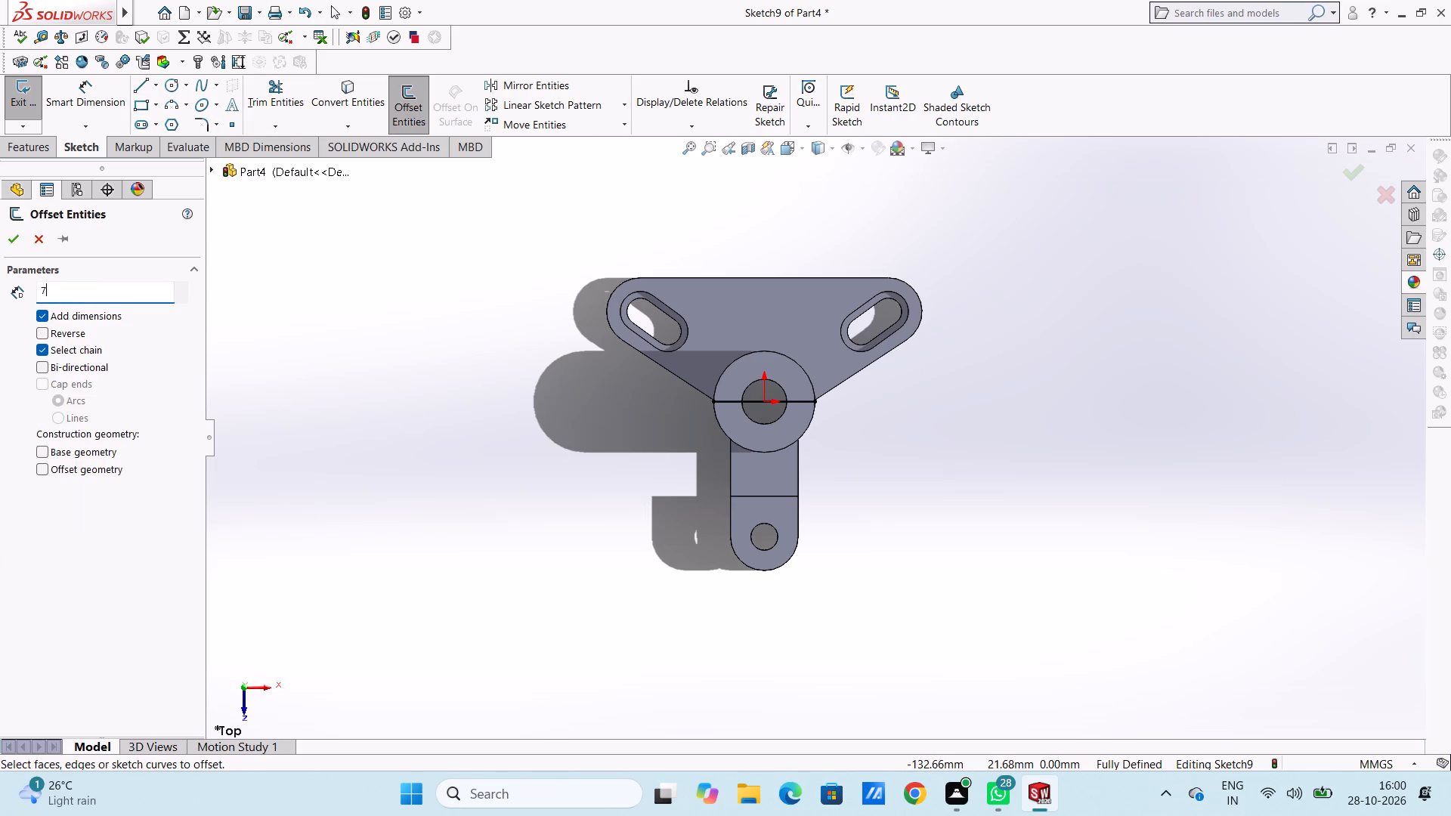
pyautogui.press('Return')
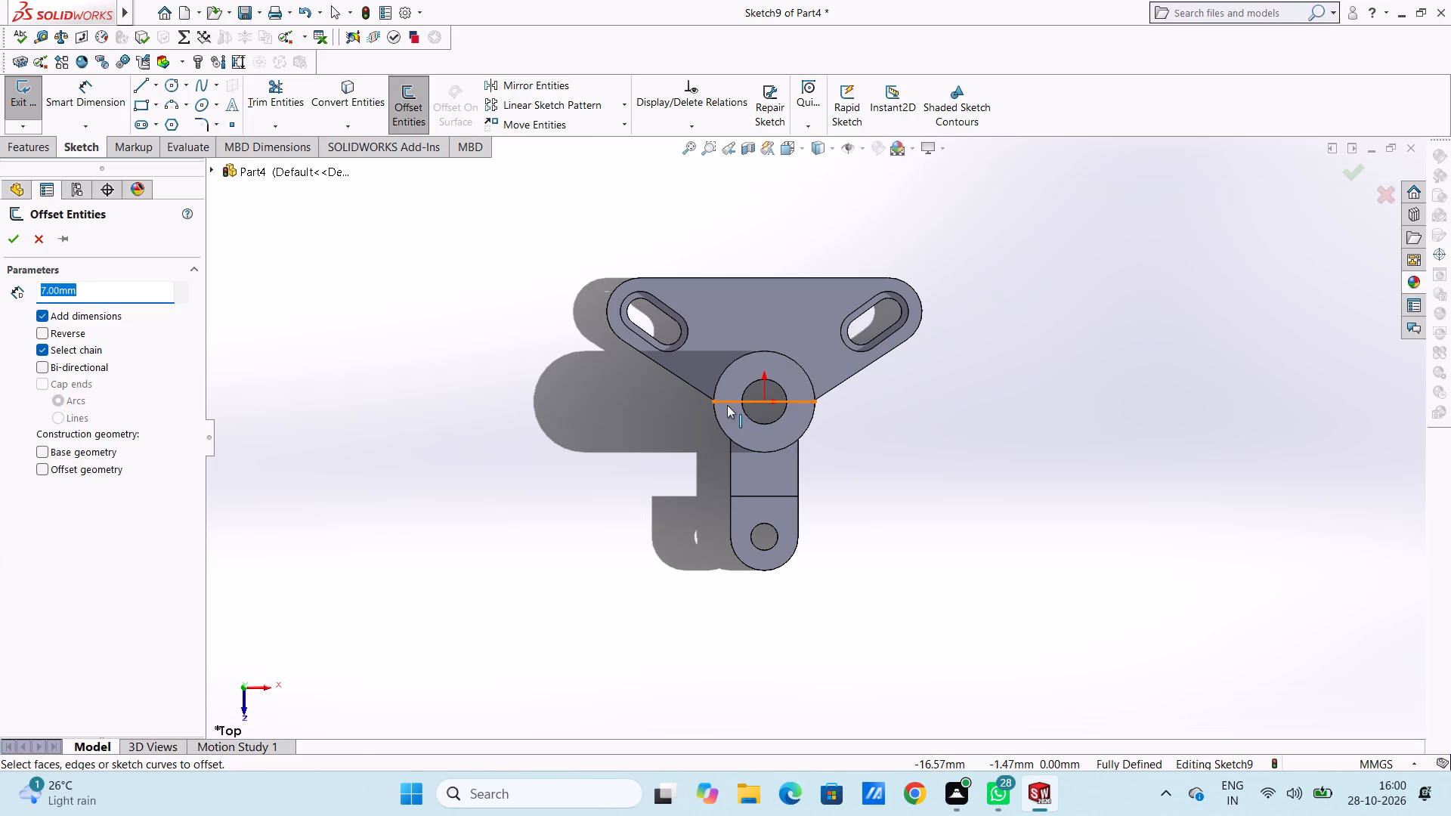
pyautogui.click(727, 404)
pyautogui.click(46, 366)
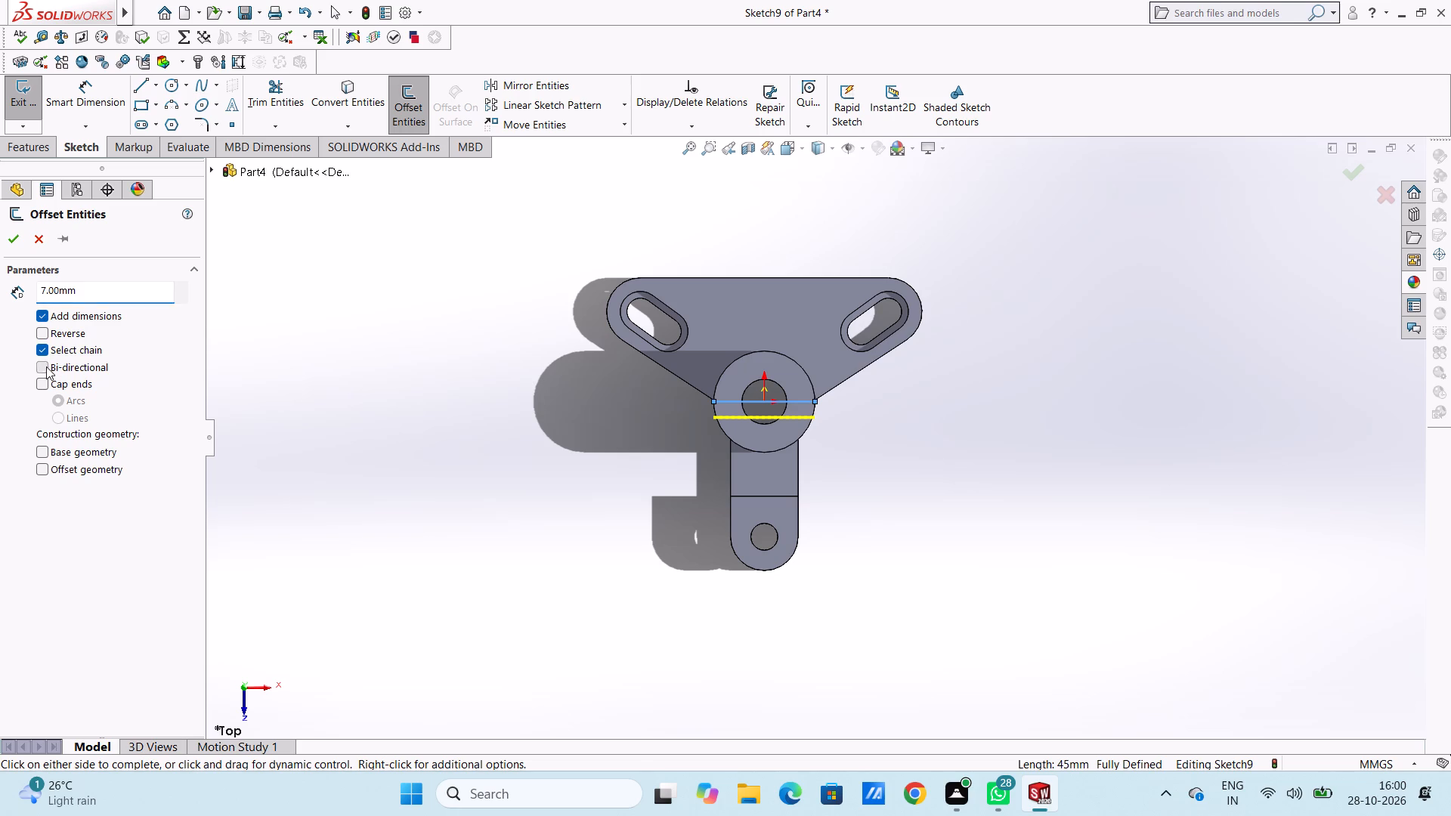
pyautogui.click(5, 237)
pyautogui.click(464, 416)
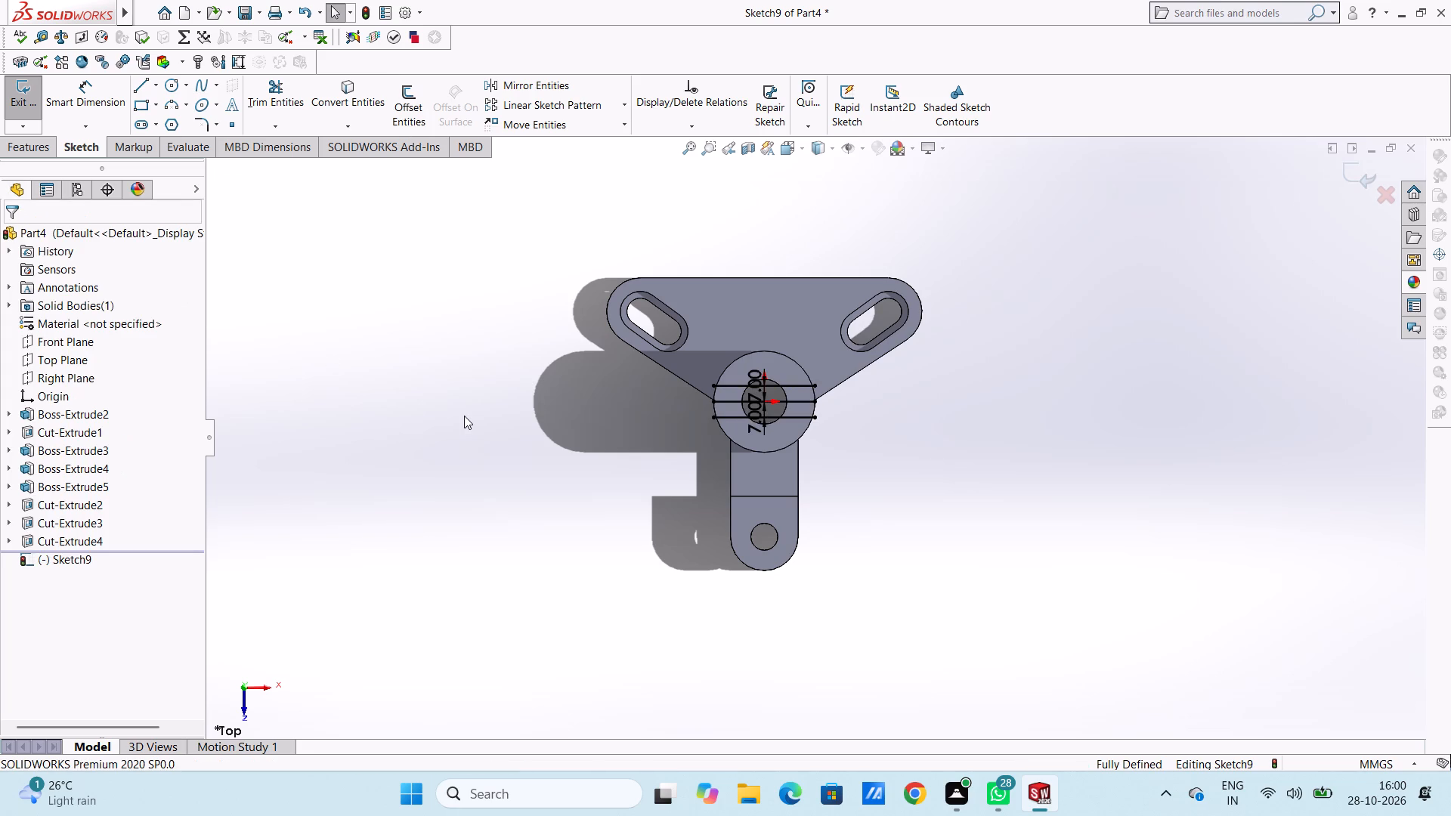
# Sketch a circle of 22.5 mm radius centred on the origin, matching the cylinder's outer edge.
pyautogui.scroll(-3, 744, 467)
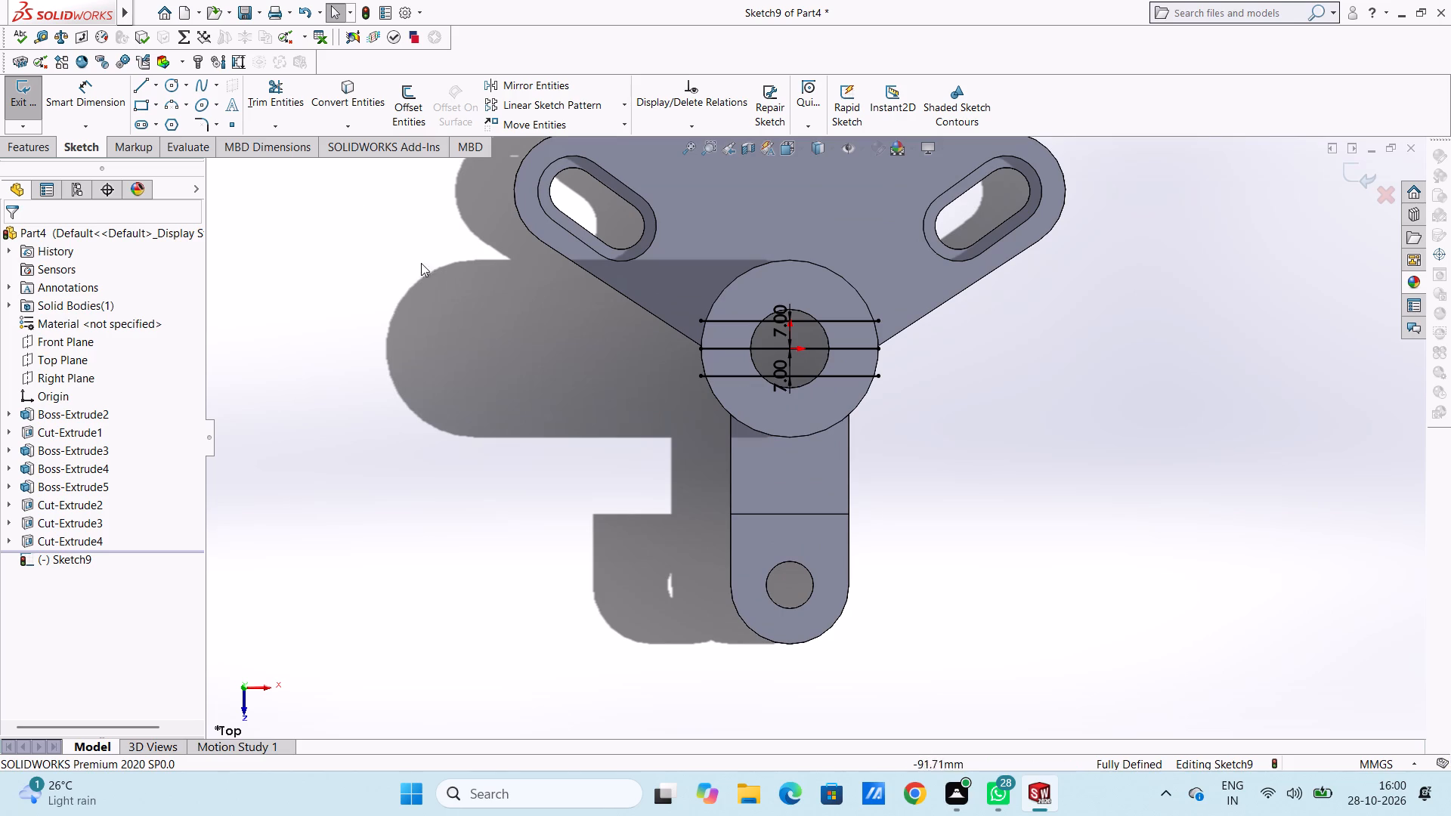
pyautogui.click(166, 89)
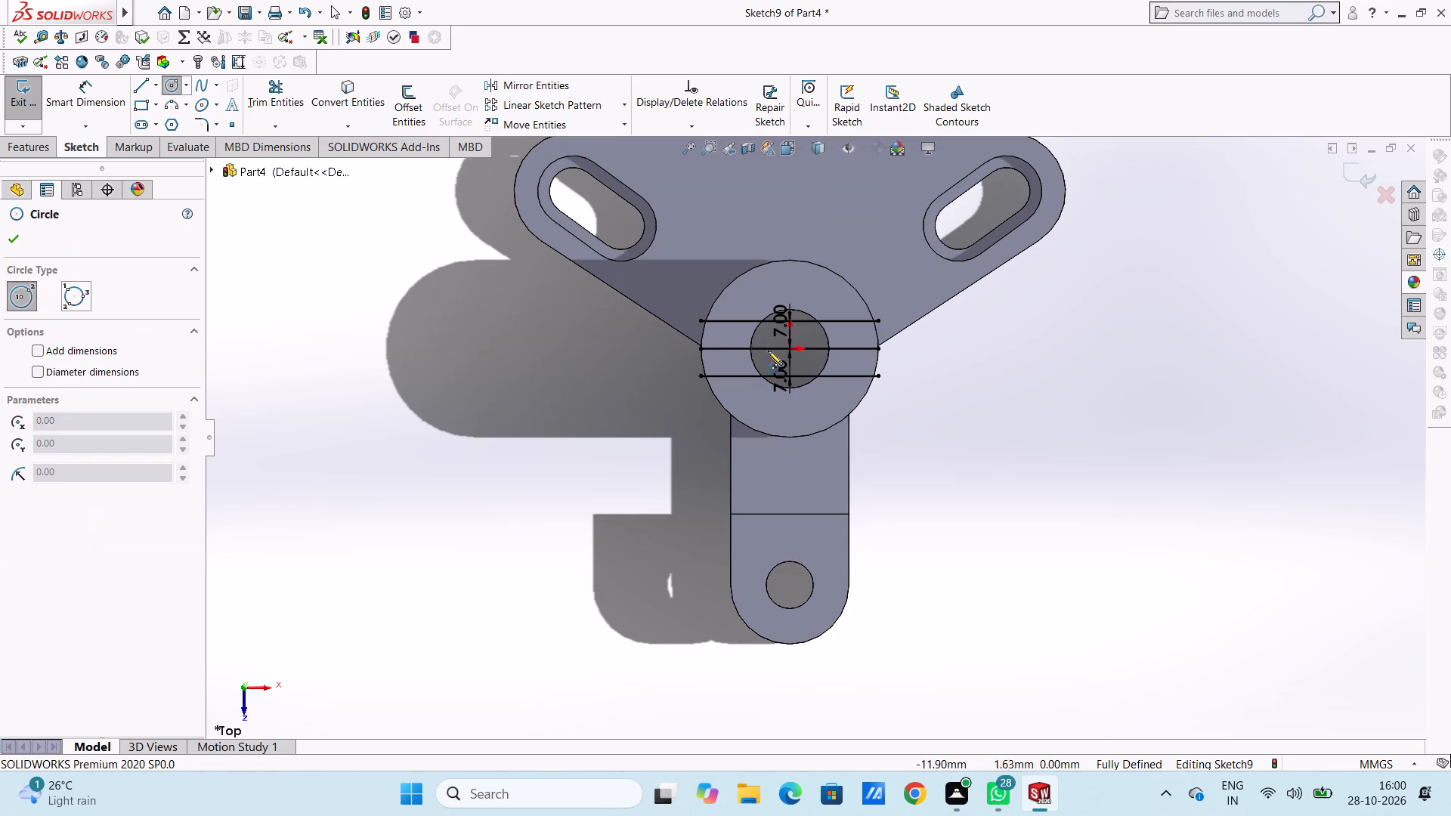
pyautogui.click(788, 349)
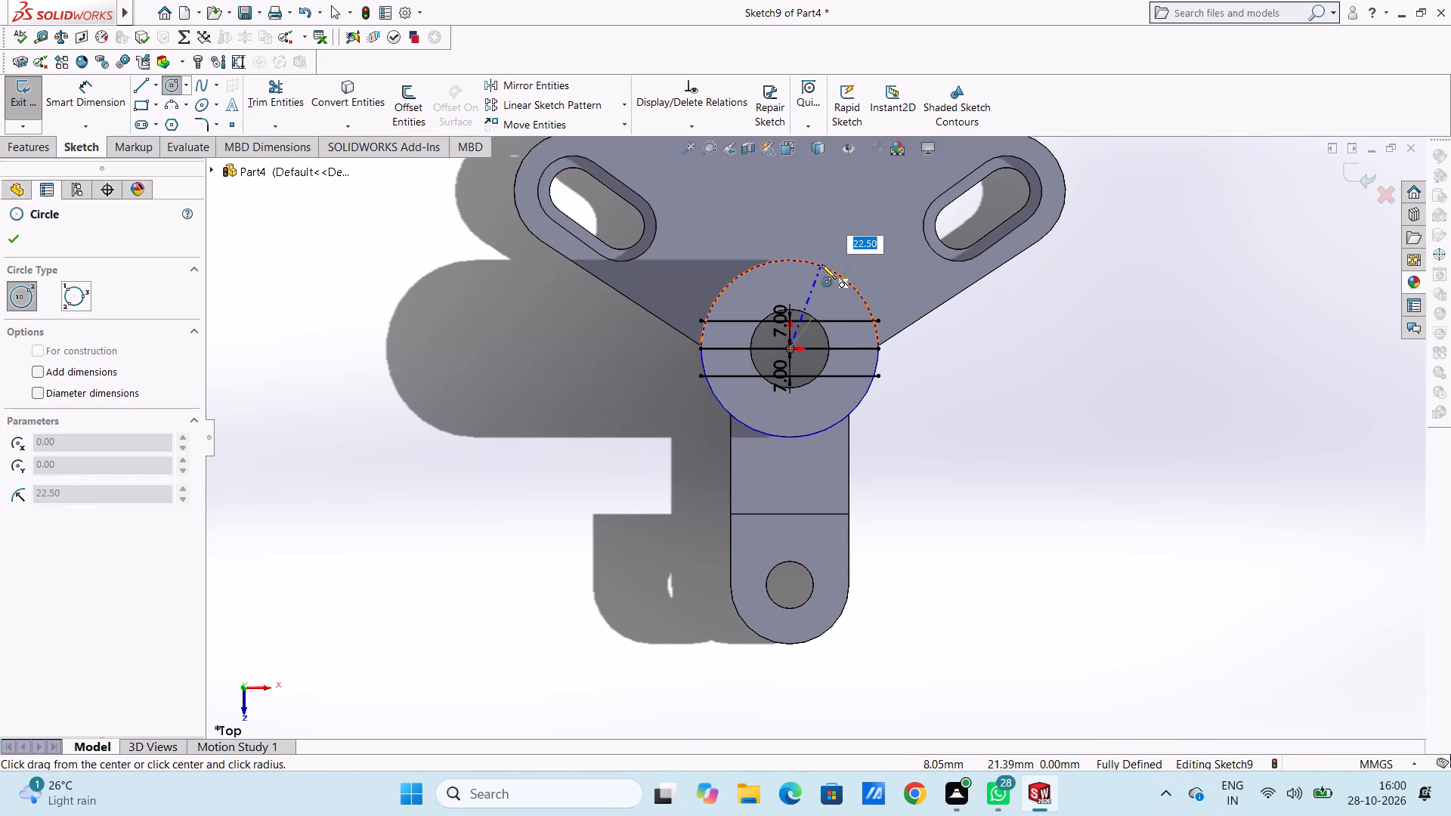
pyautogui.click(821, 264)
pyautogui.click(23, 237)
pyautogui.click(418, 321)
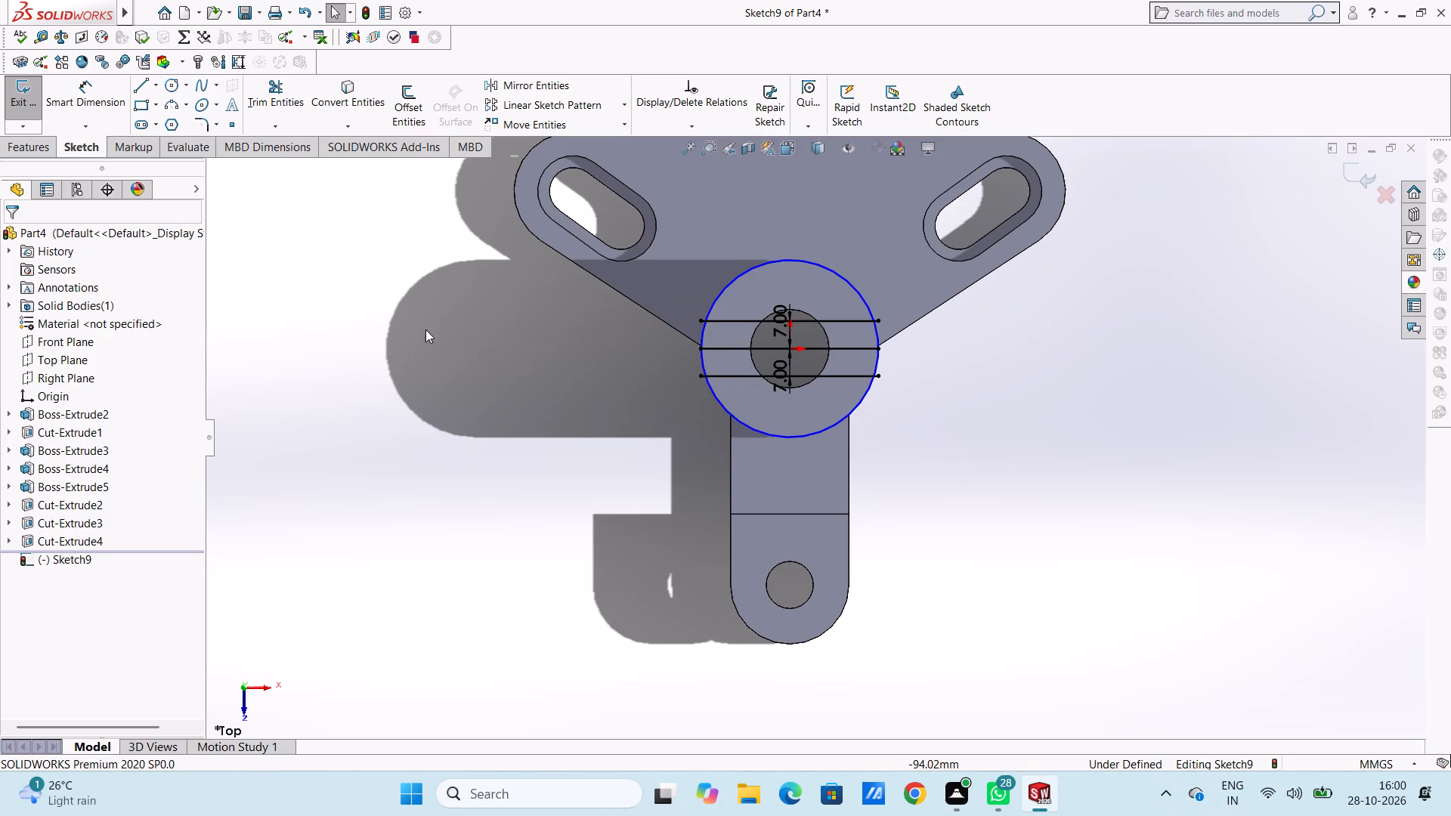
# Dimension the diameter of the circle sketched along the cylinder's outer edge.
pyautogui.click(82, 94)
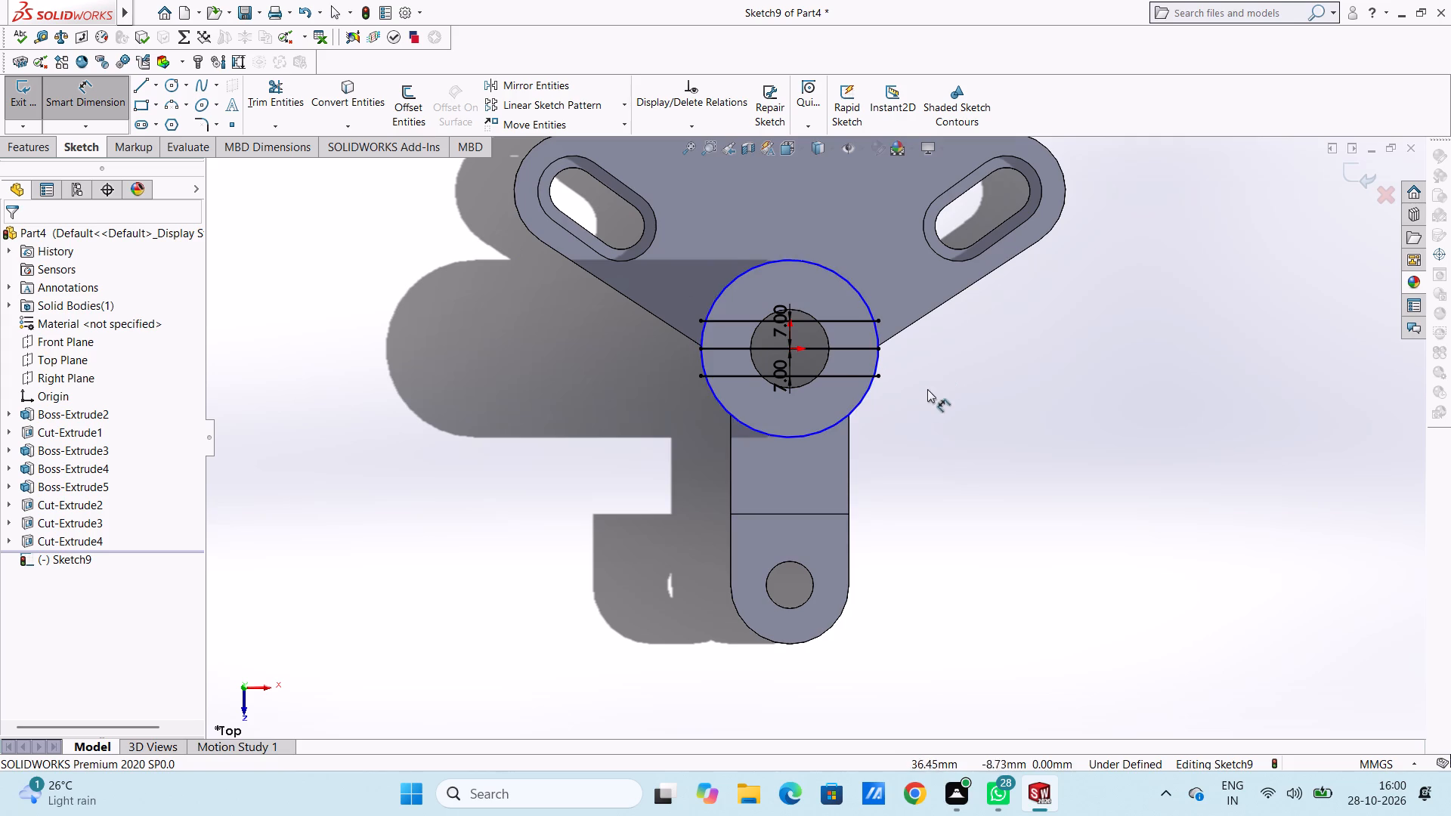
pyautogui.click(723, 404)
pyautogui.click(434, 574)
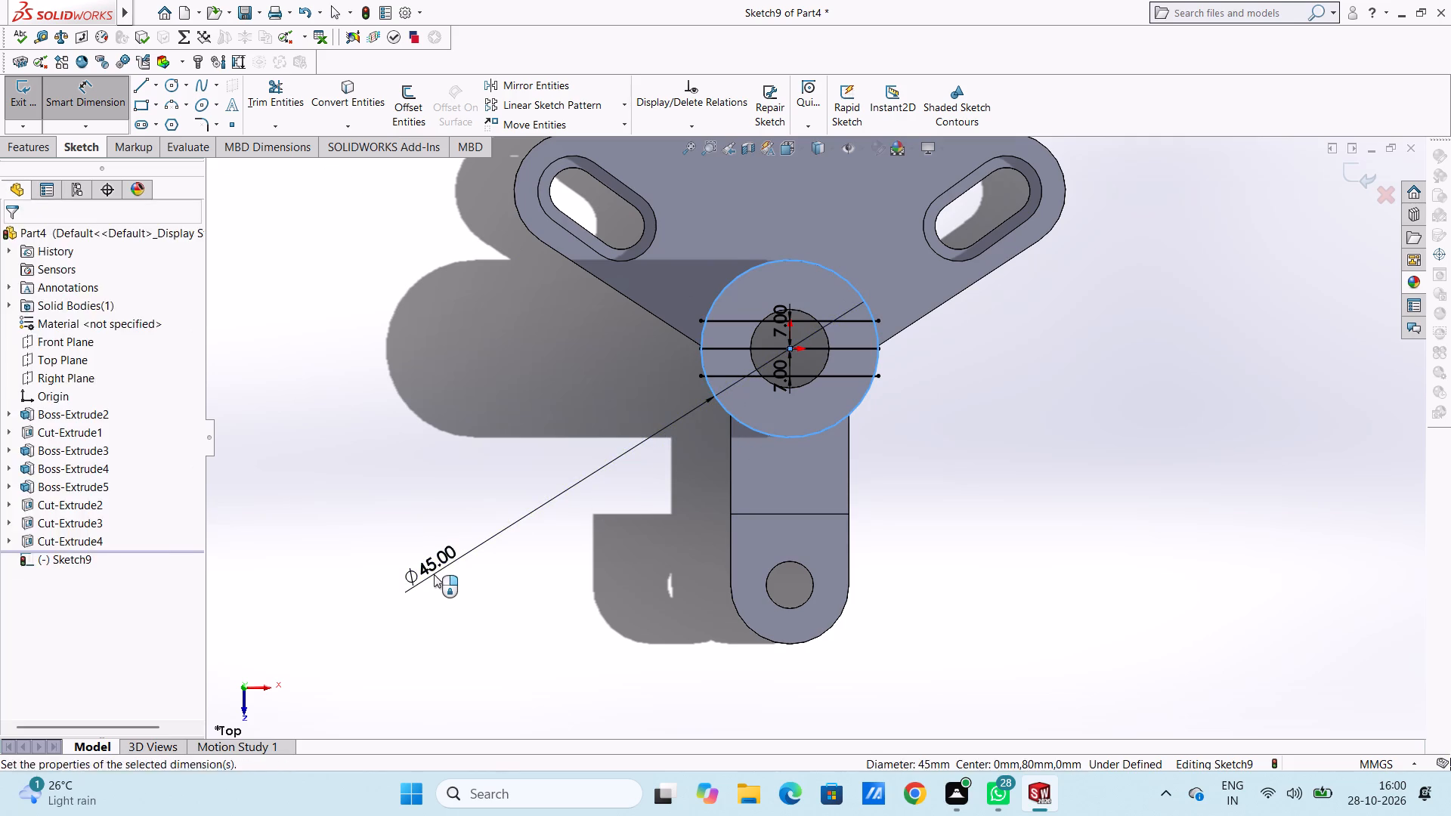
pyautogui.click(365, 545)
pyautogui.click(375, 453)
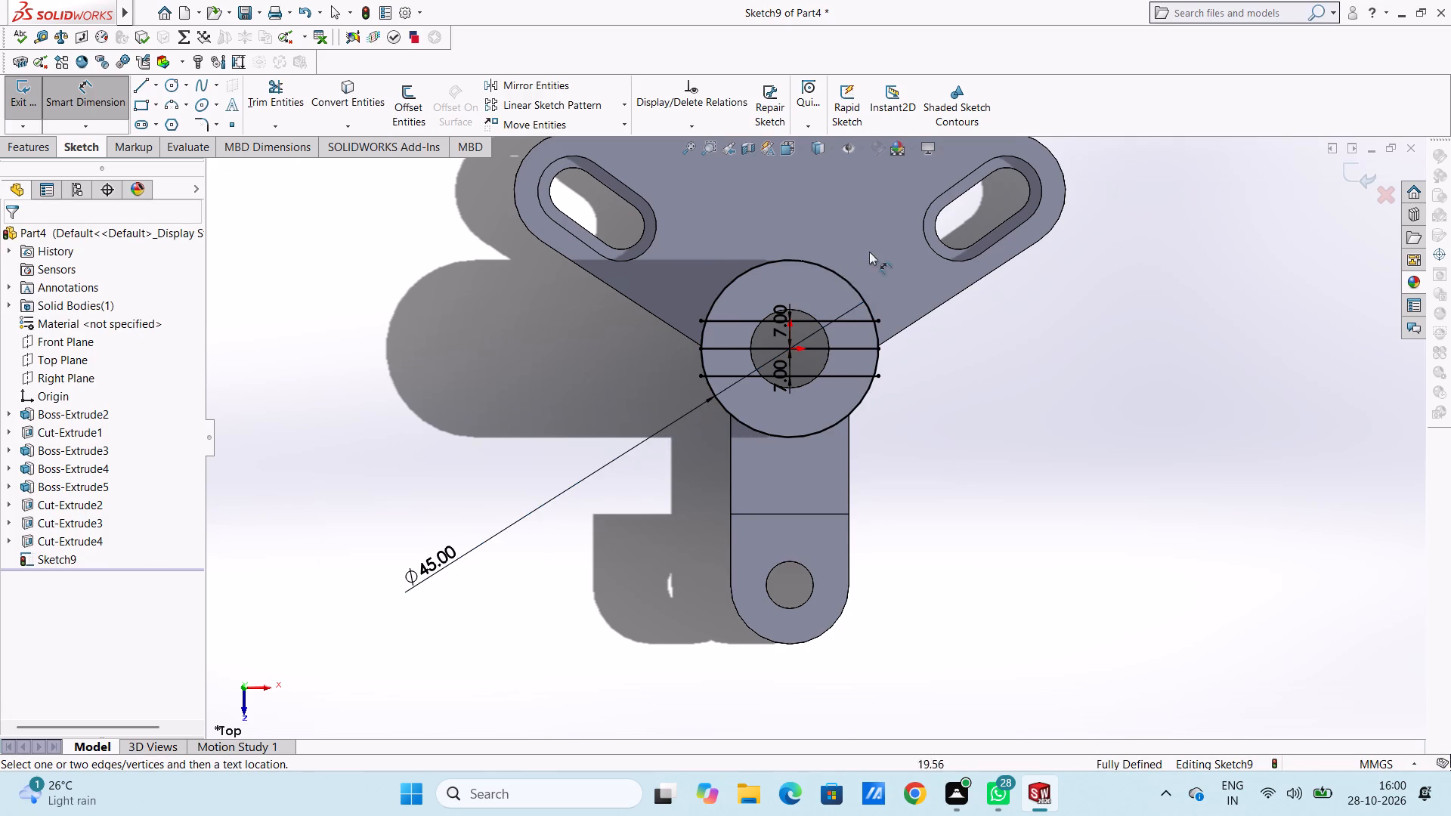
# Trim away the centre line, the overhanging ends of the offset lines, and the circle's upper and lower arcs, leaving a closed band.
pyautogui.scroll(-2, 869, 252)
pyautogui.click(295, 92)
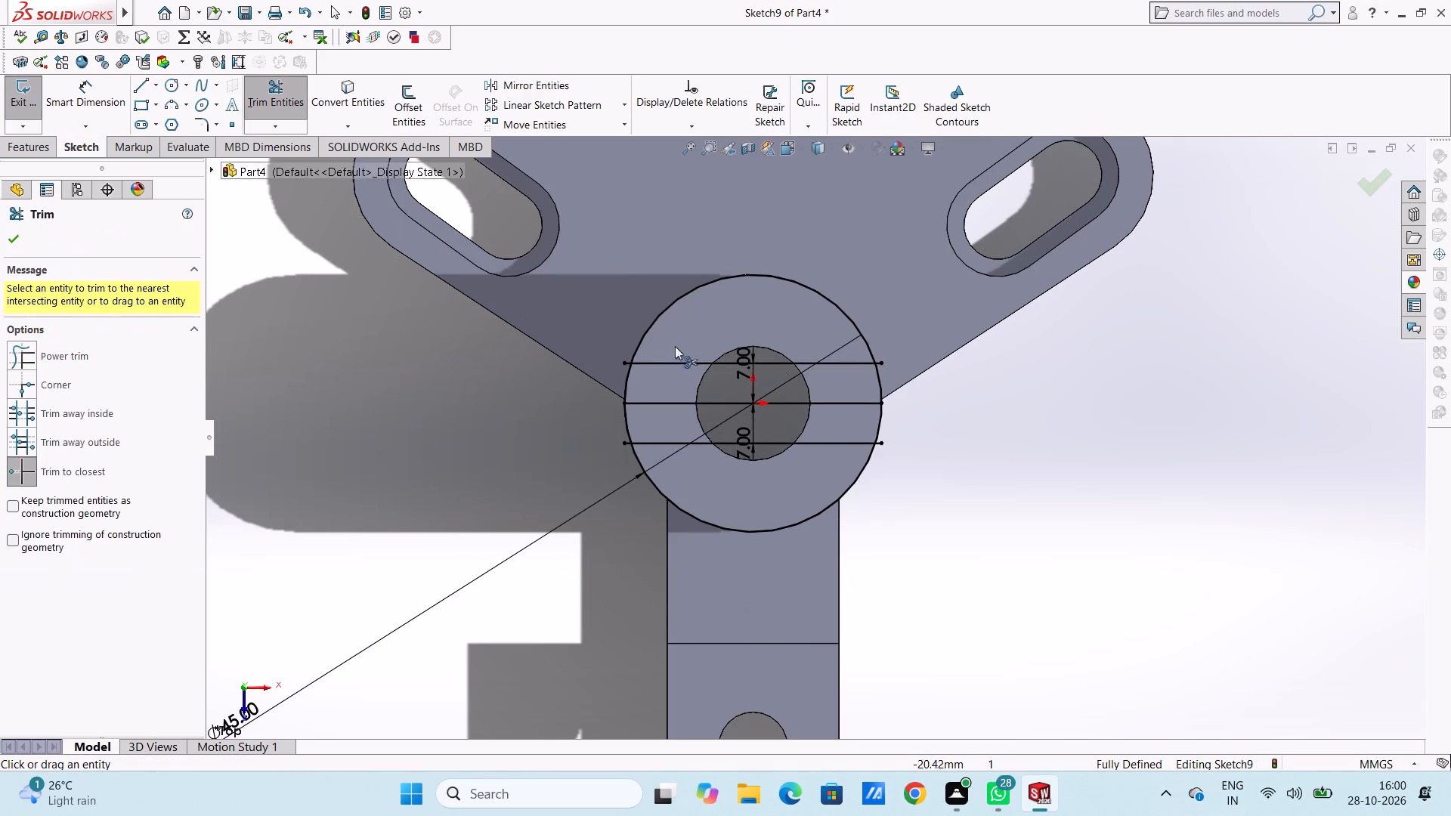
pyautogui.scroll(-1, 784, 394)
pyautogui.click(592, 359)
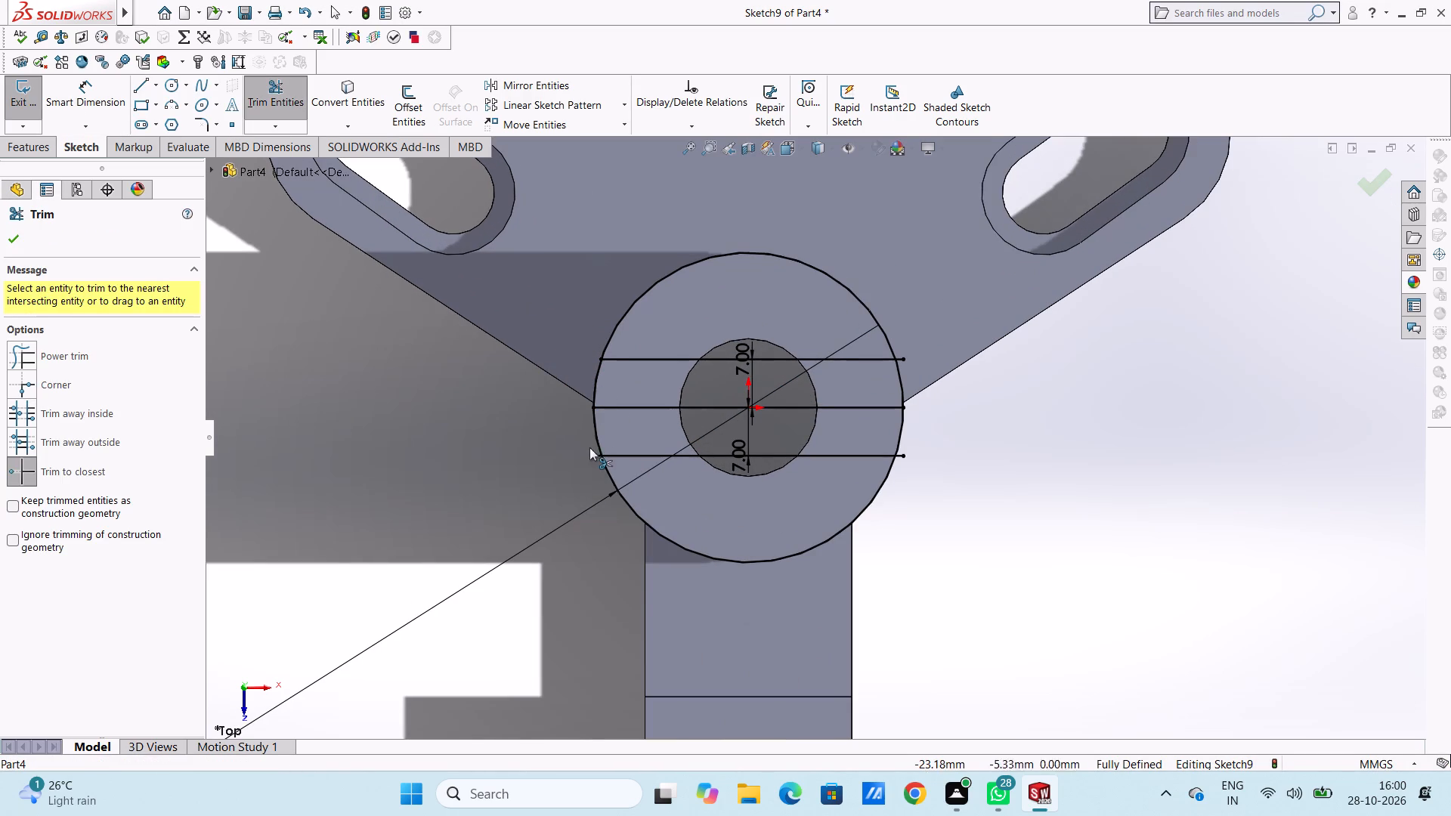
pyautogui.click(596, 456)
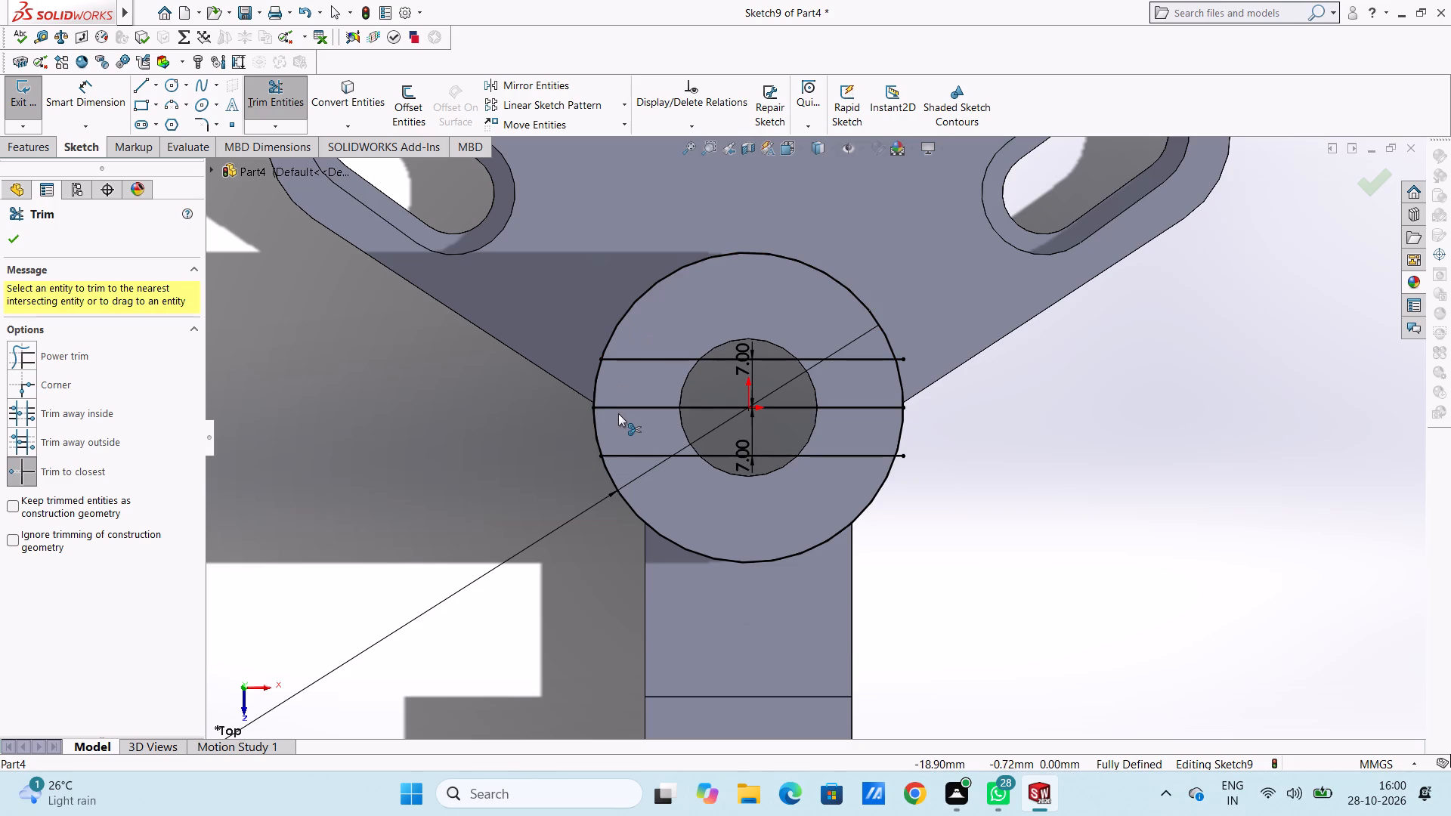
pyautogui.click(620, 410)
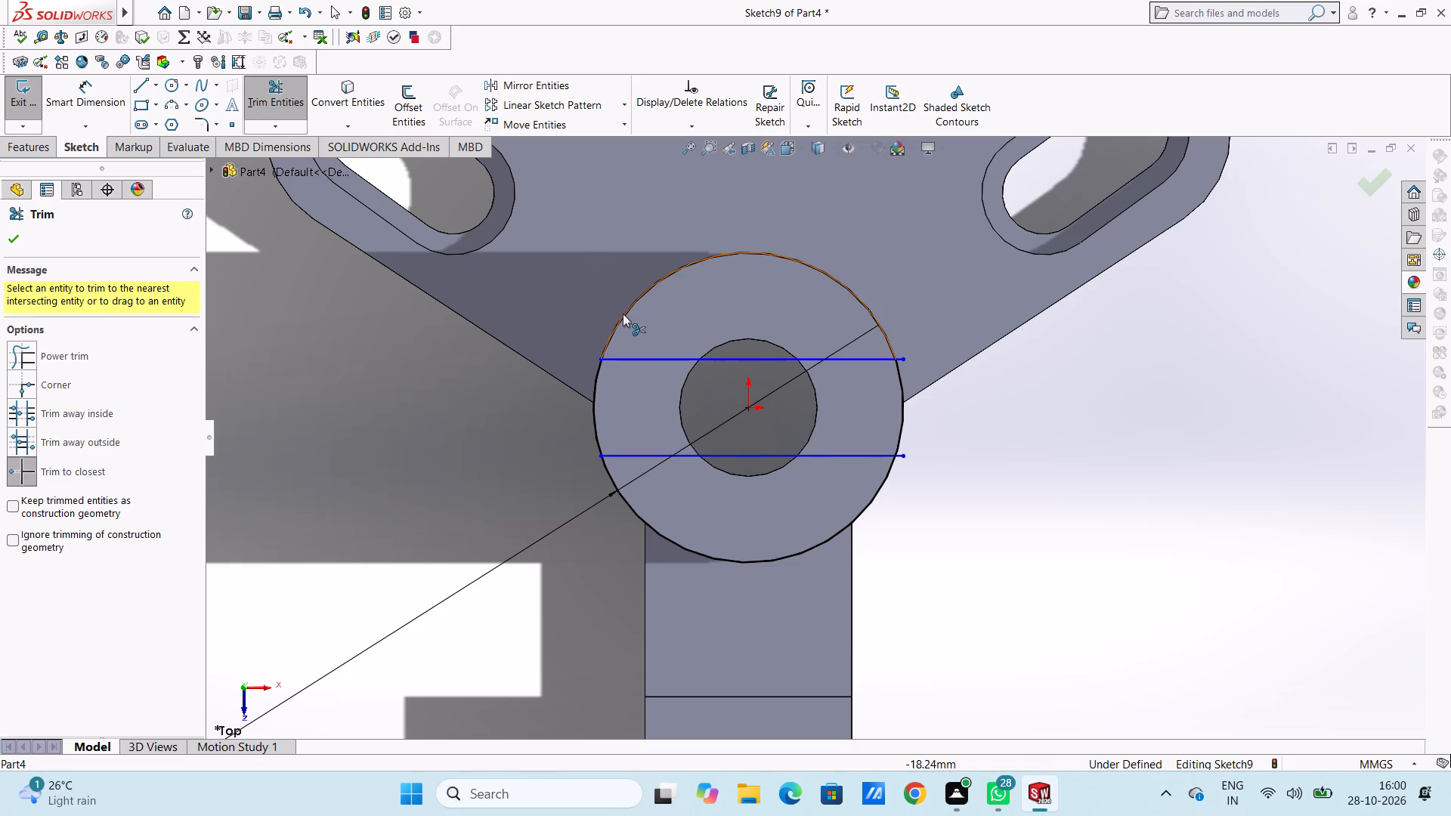
pyautogui.click(623, 314)
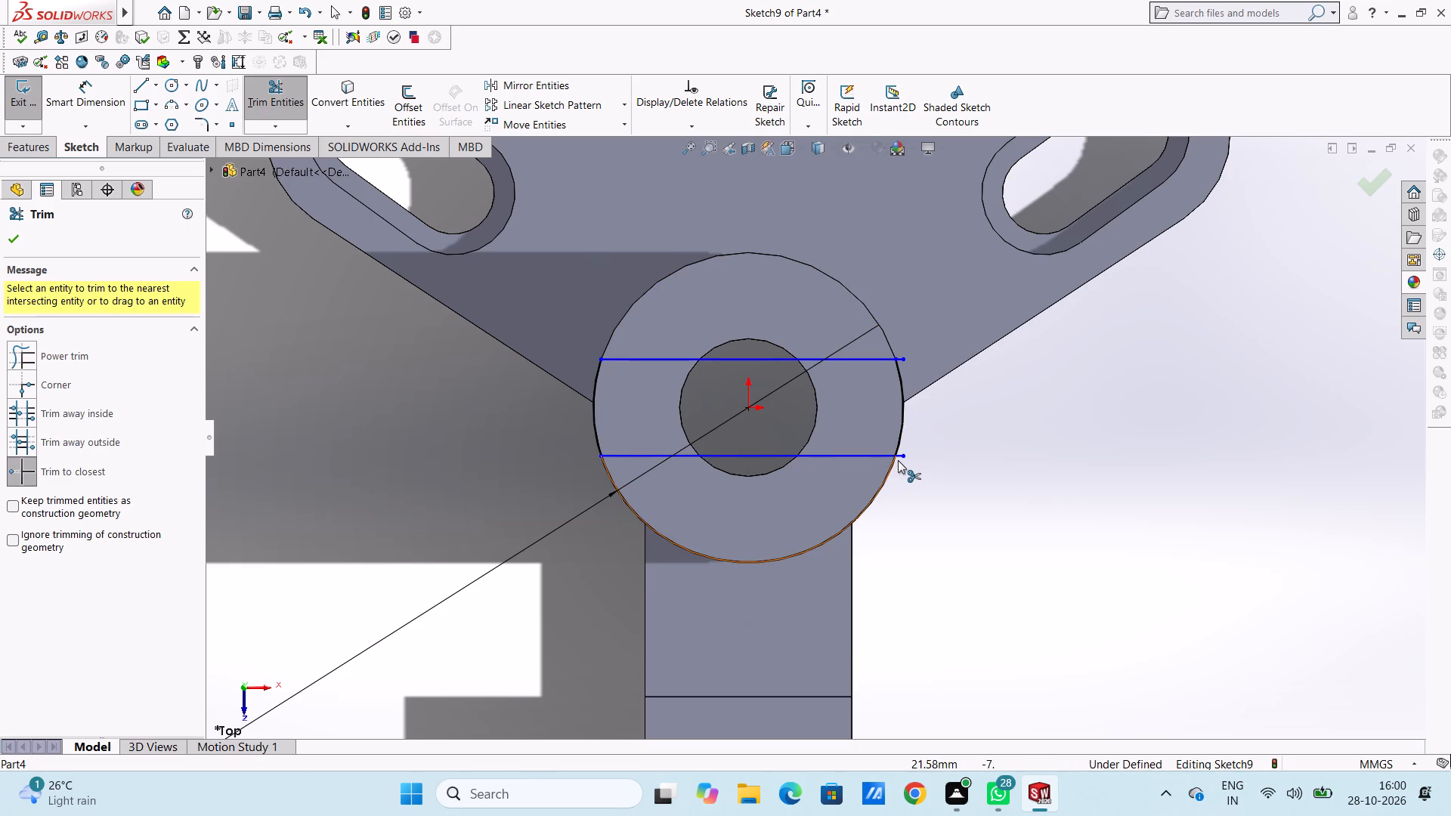
pyautogui.click(899, 459)
pyautogui.click(902, 363)
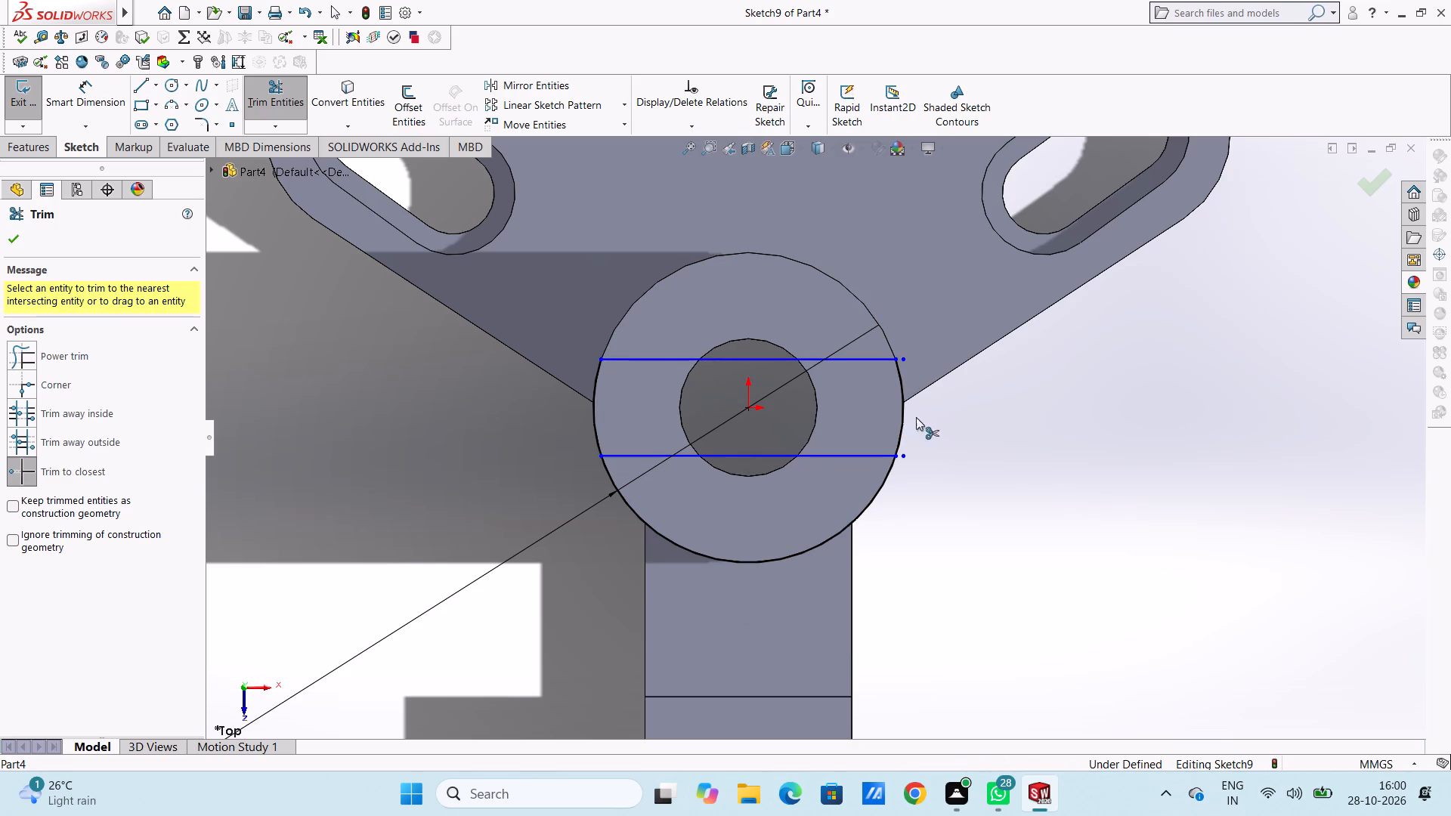
pyautogui.click(874, 498)
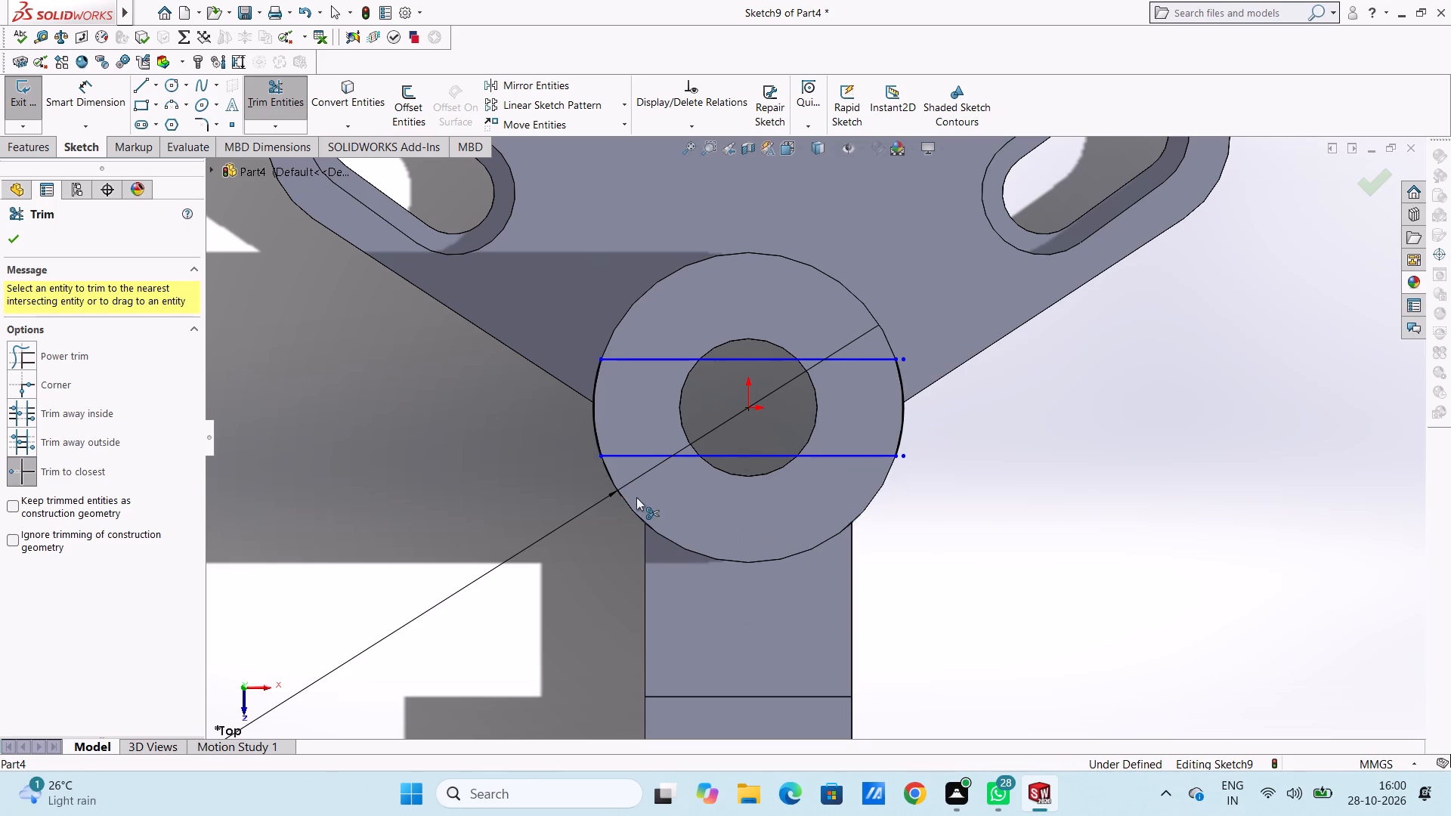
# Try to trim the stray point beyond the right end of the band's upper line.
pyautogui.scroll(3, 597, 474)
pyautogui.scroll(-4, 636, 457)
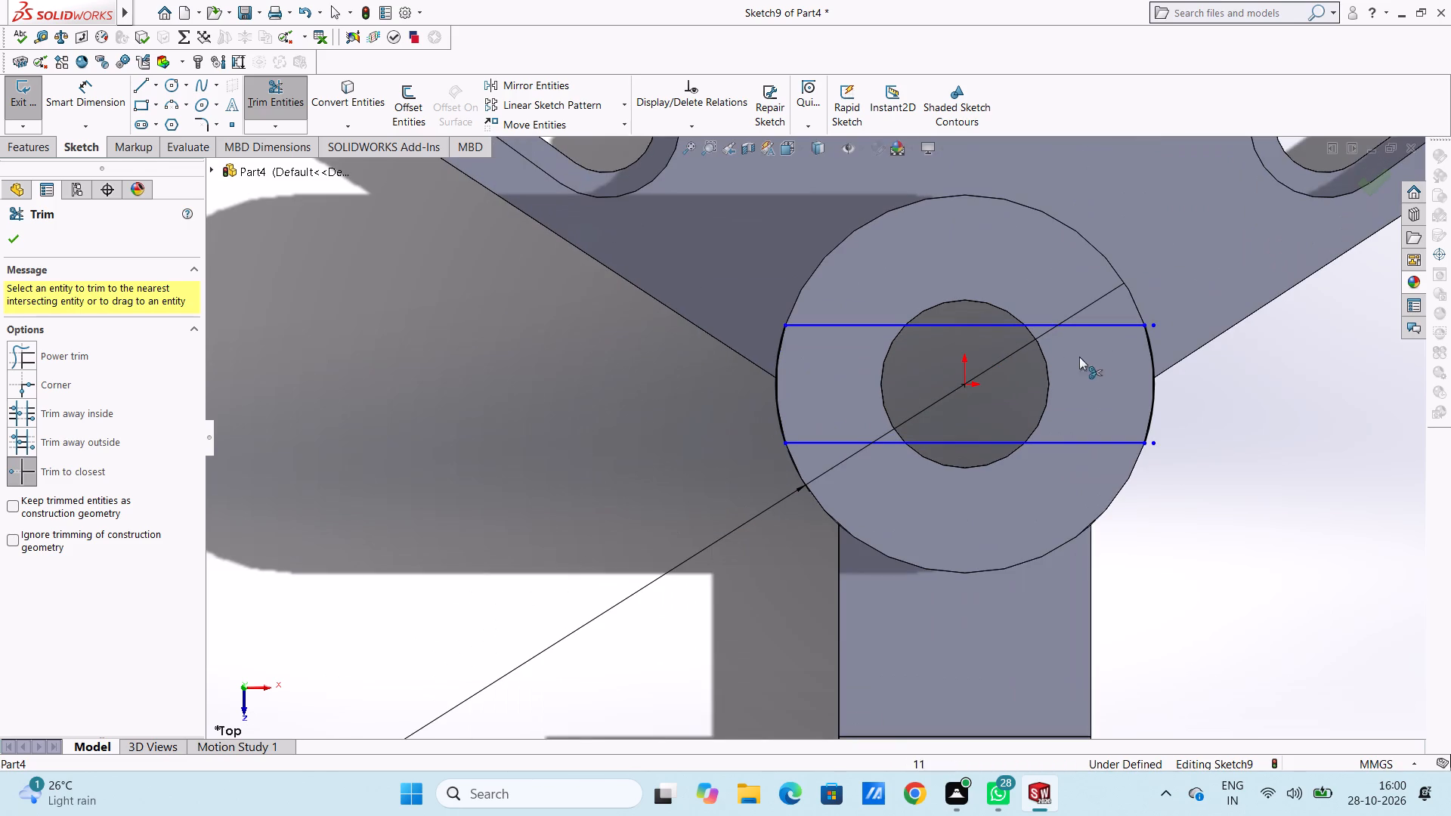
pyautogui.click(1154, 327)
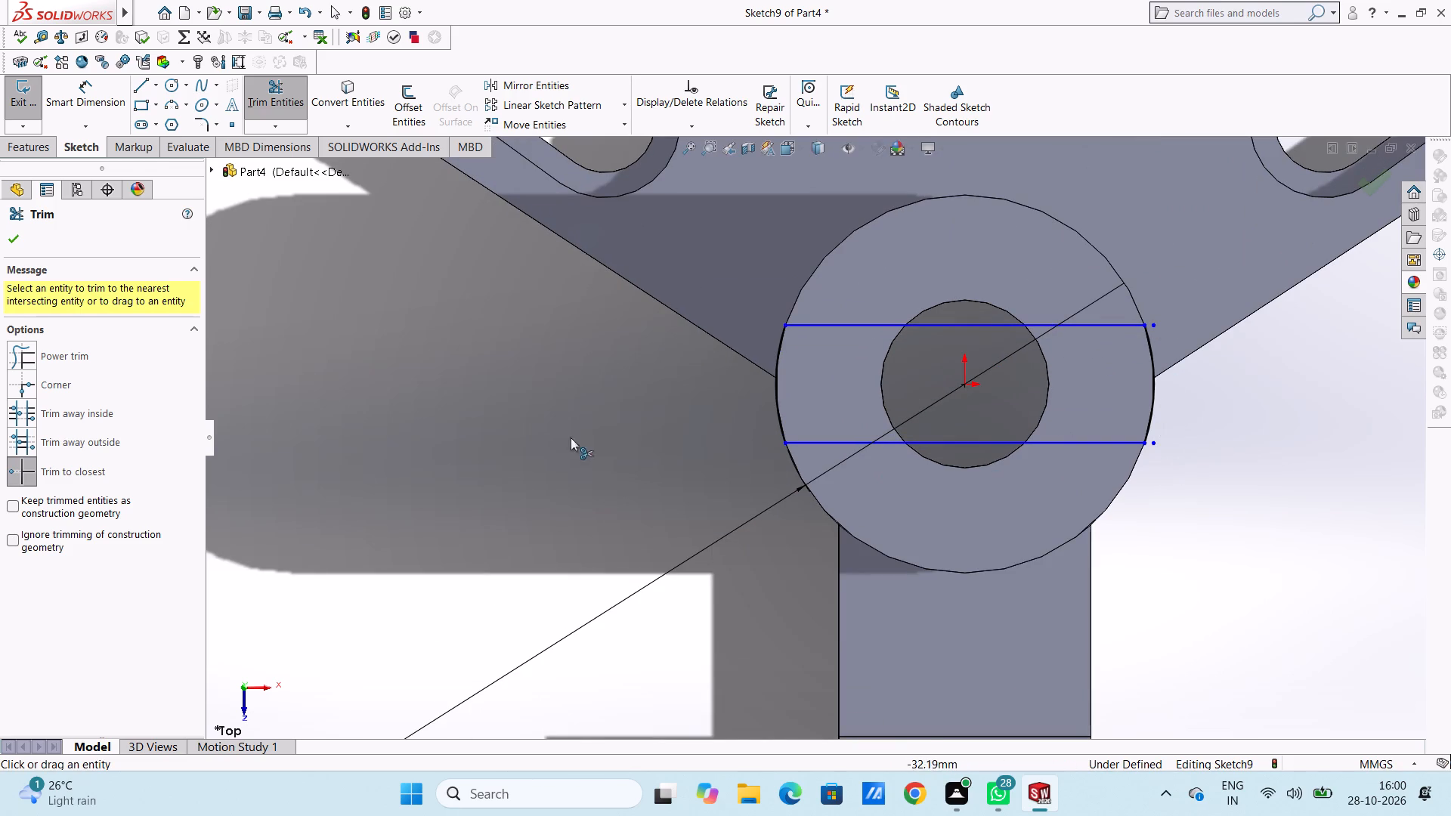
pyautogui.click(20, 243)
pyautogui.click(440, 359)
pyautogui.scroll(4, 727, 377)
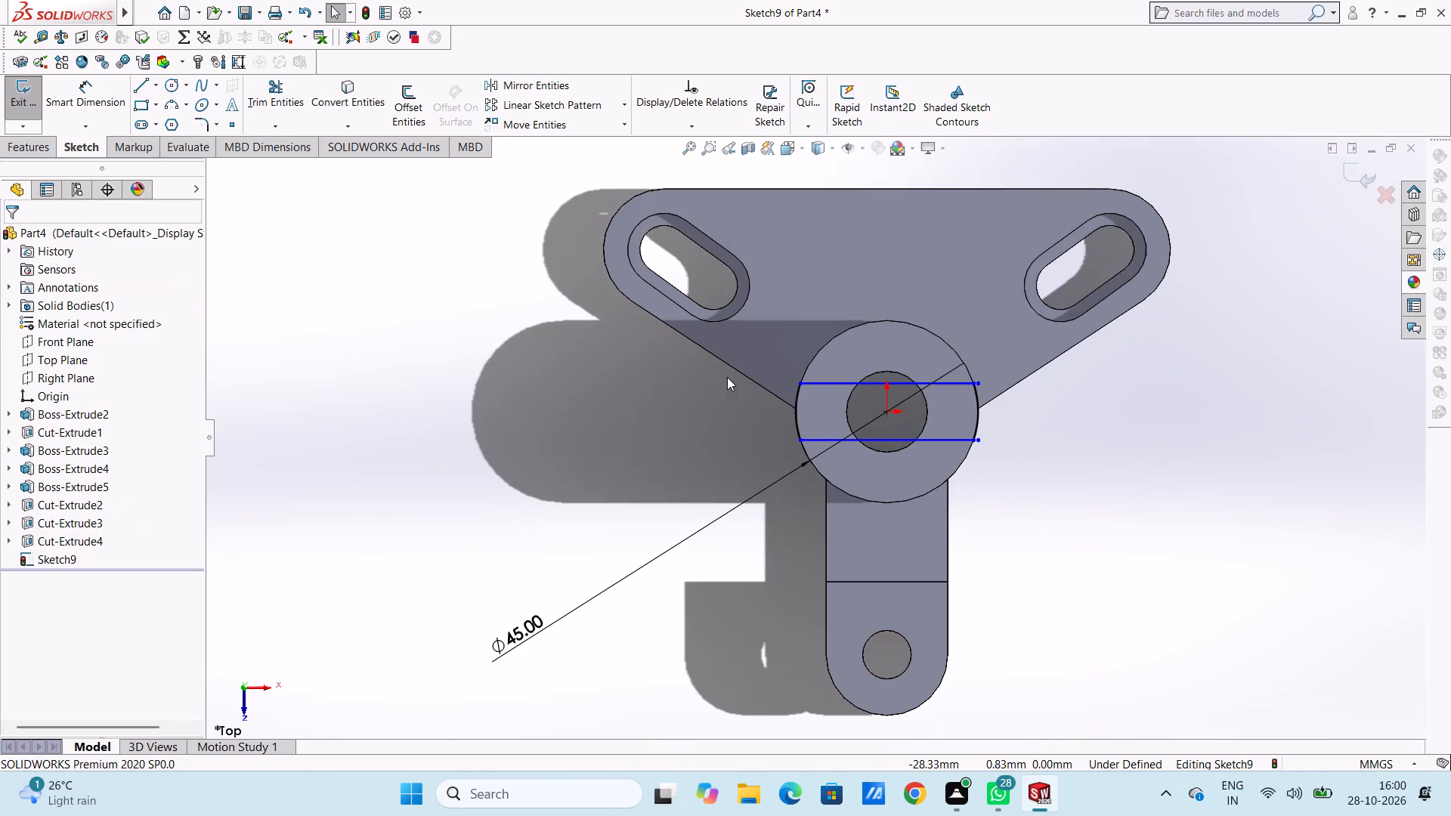
# Dimension the length of the band's lower horizontal line.
pyautogui.click(97, 91)
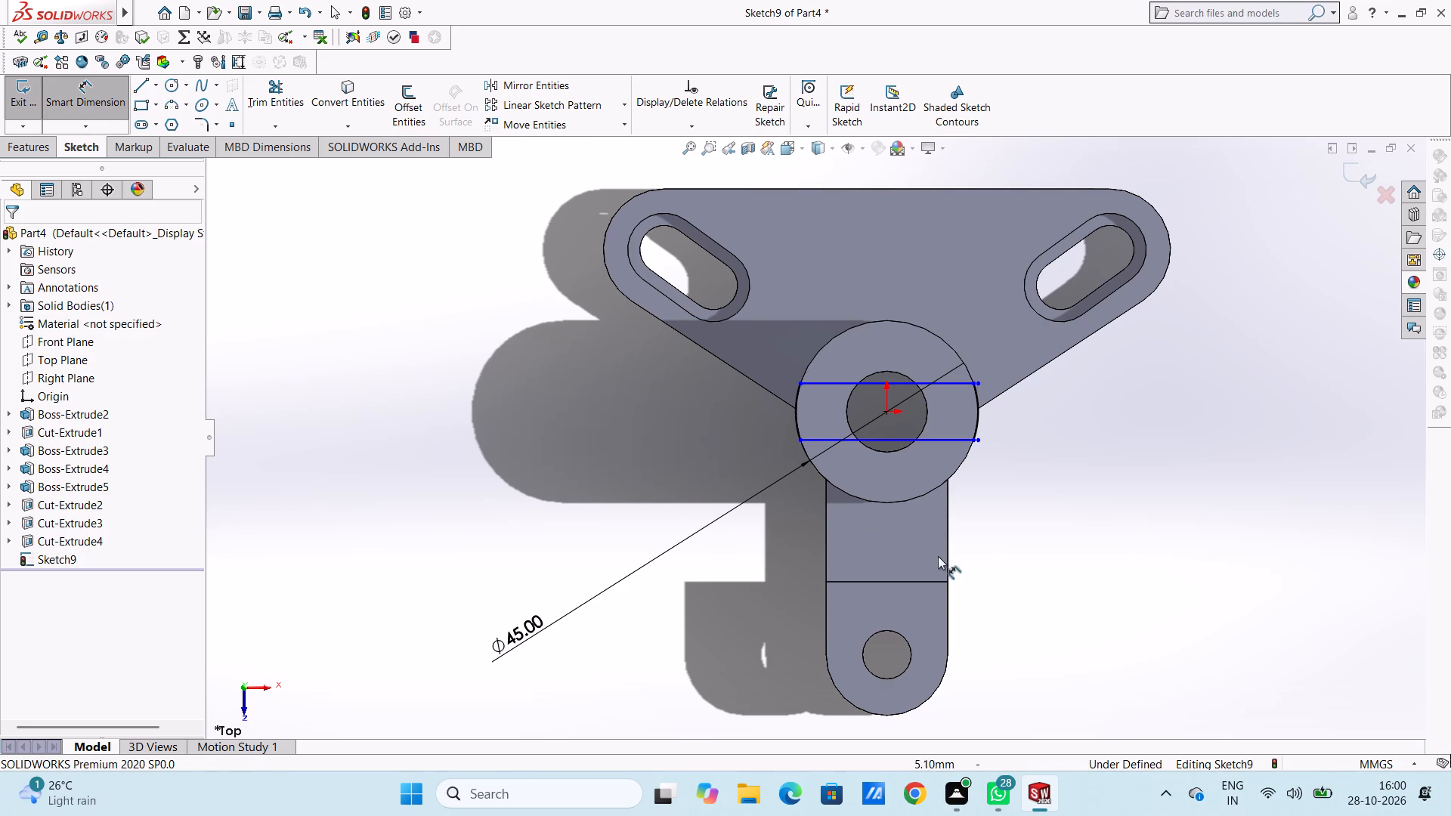
pyautogui.scroll(-1, 958, 562)
pyautogui.click(892, 410)
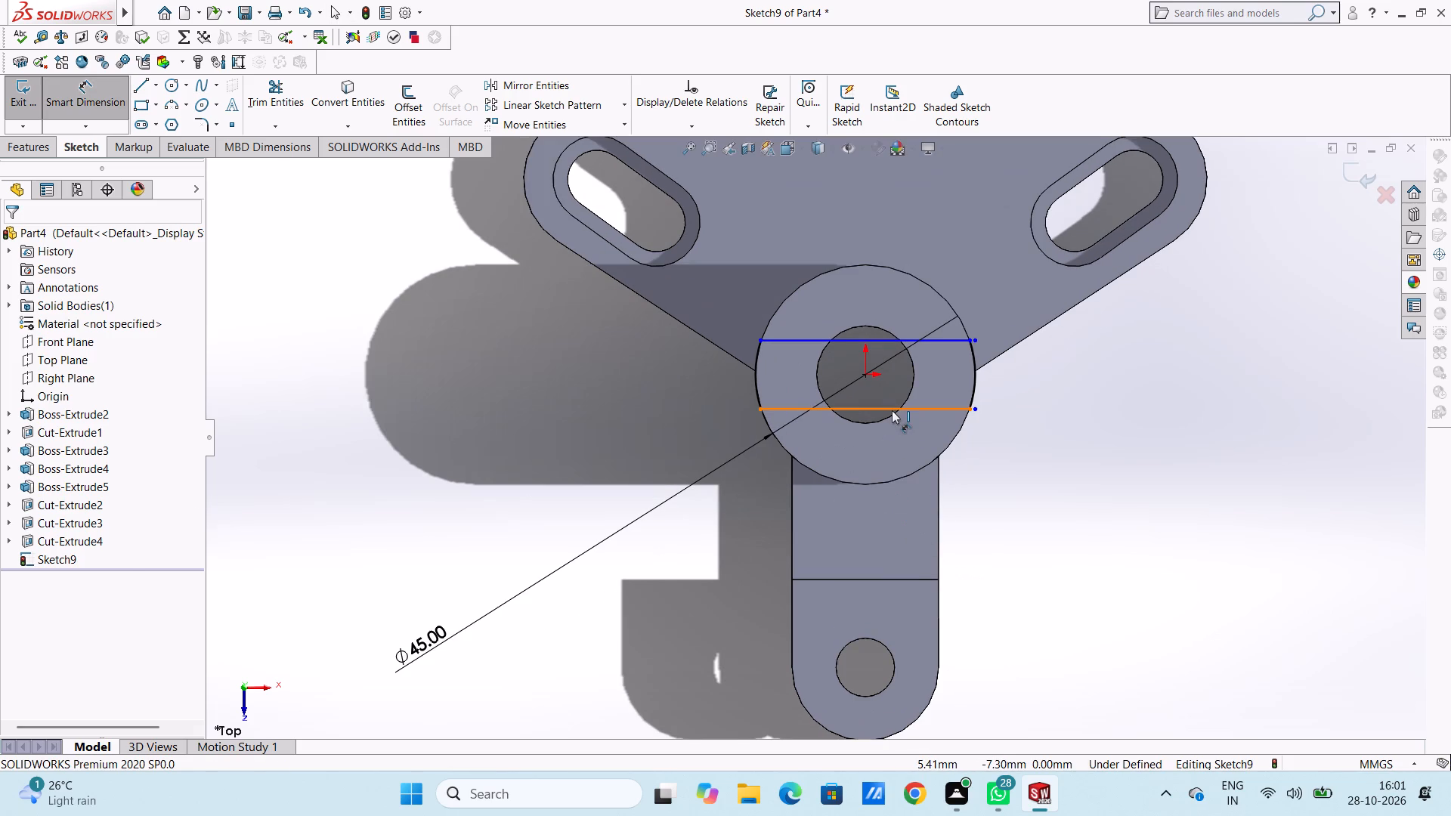
pyautogui.click(1251, 557)
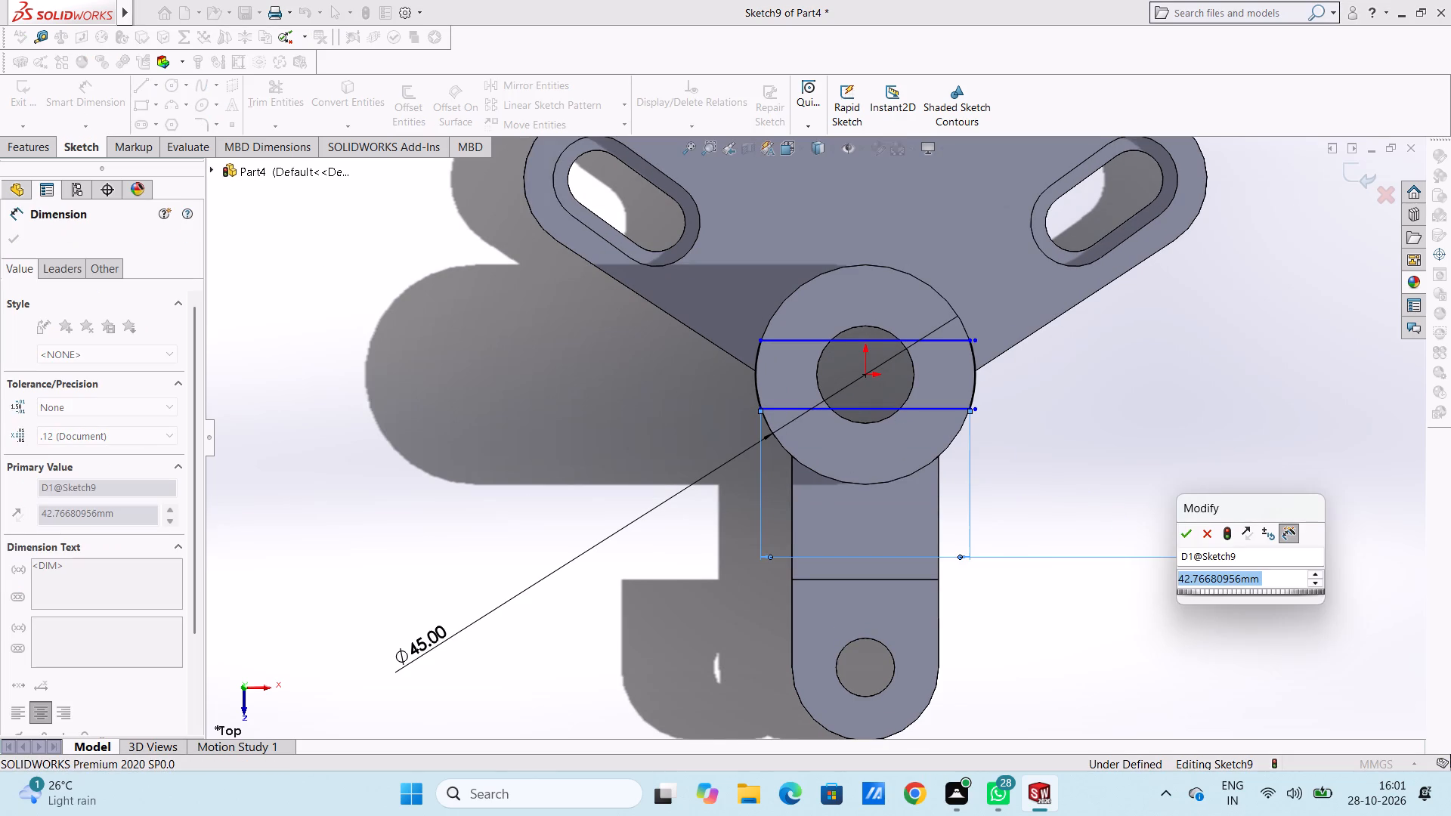
pyautogui.click(1174, 528)
pyautogui.click(1191, 533)
pyautogui.click(1123, 496)
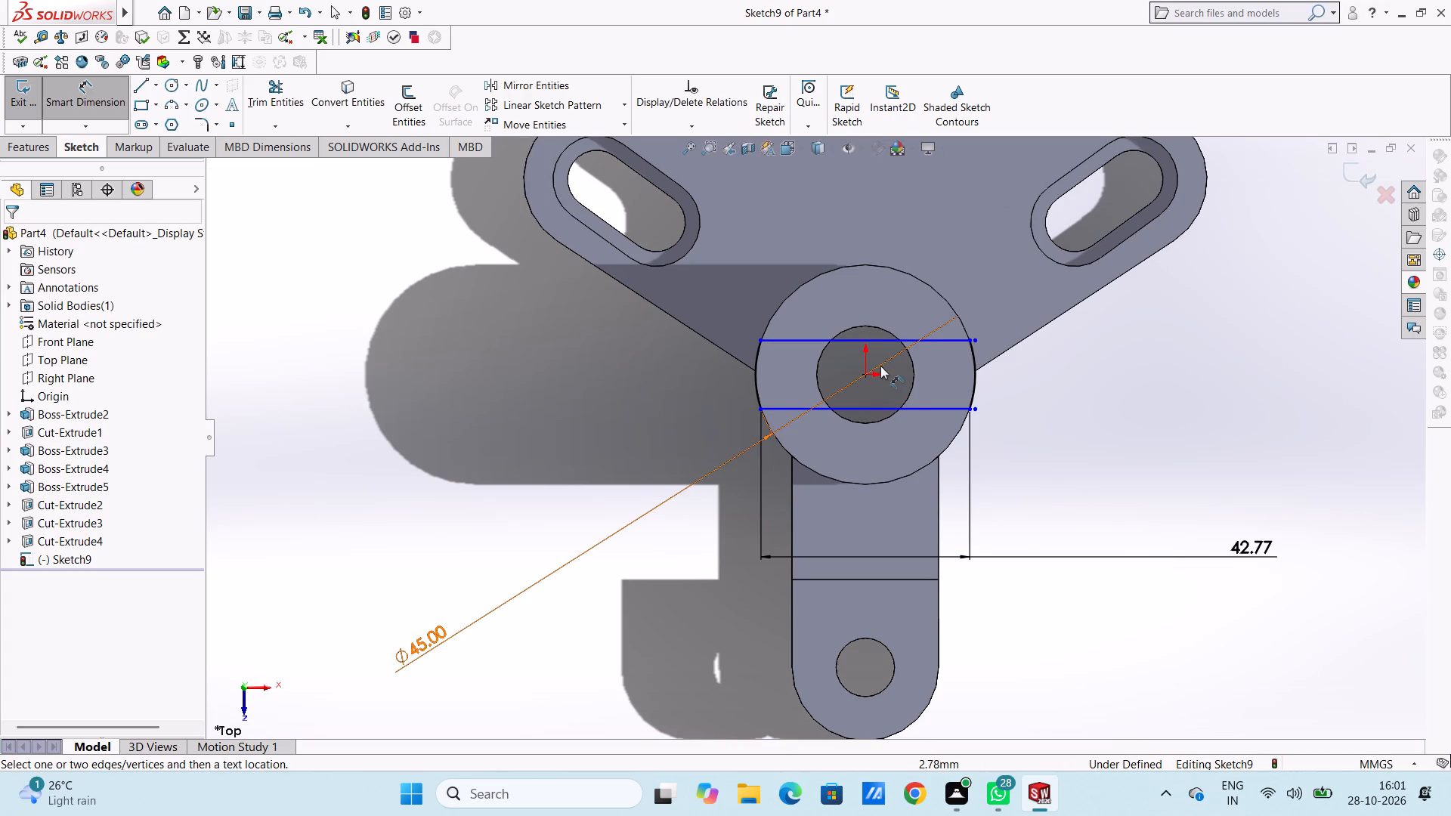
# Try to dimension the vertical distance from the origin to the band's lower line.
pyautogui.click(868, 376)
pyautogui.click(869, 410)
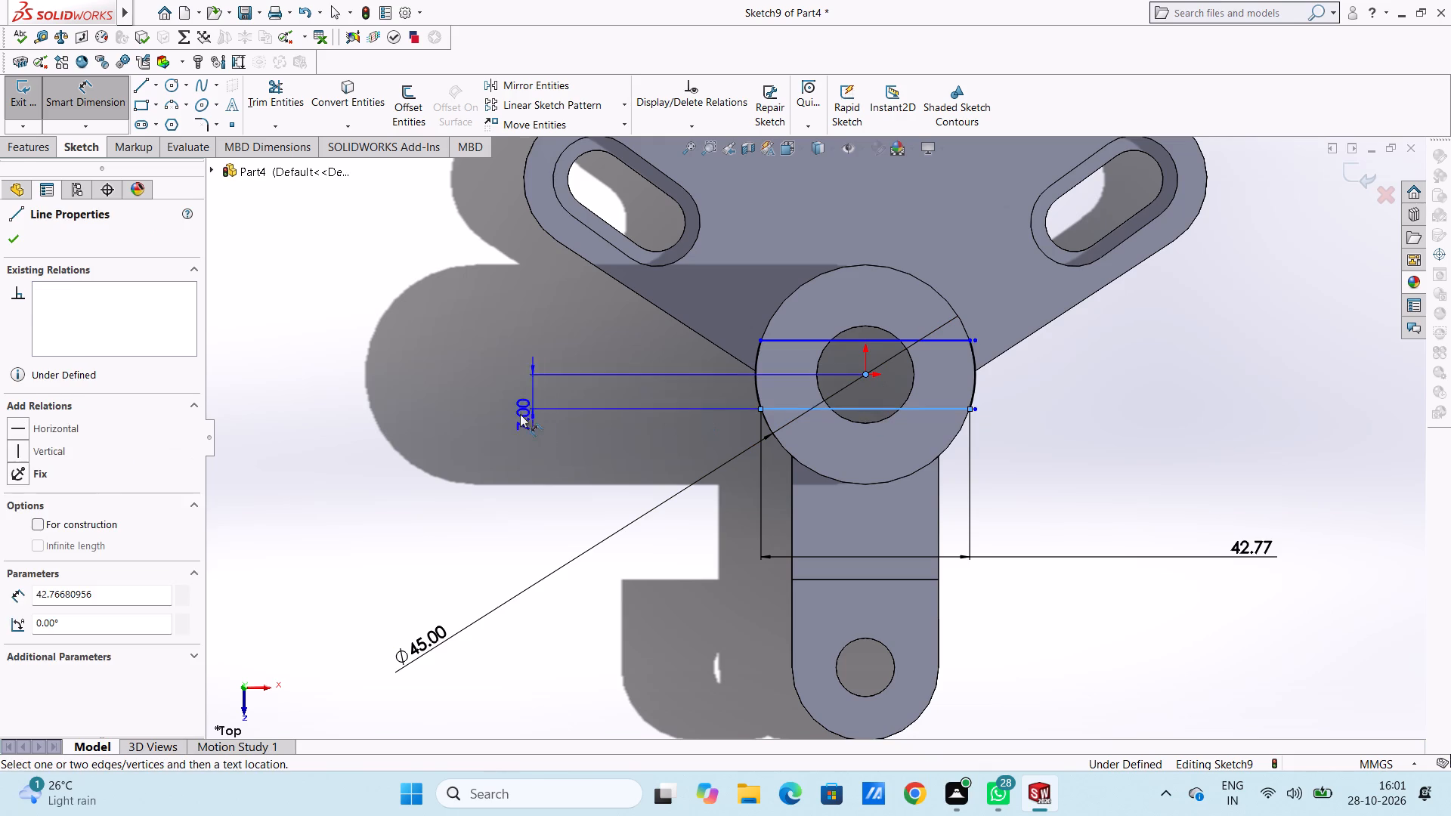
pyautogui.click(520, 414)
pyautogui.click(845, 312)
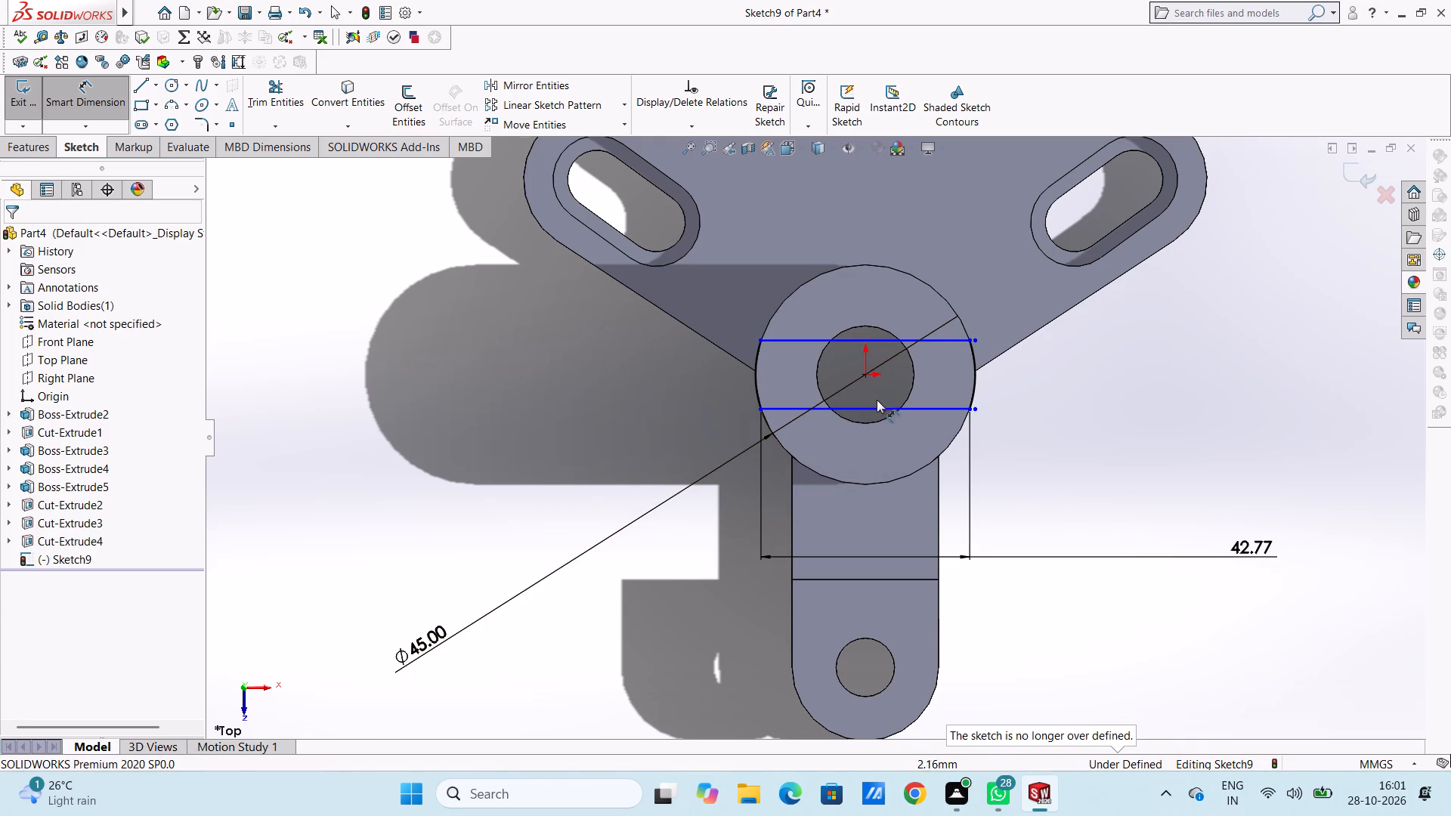
# Dimension the vertical distance between the band's upper and lower lines.
pyautogui.click(877, 406)
pyautogui.click(886, 338)
pyautogui.click(1187, 395)
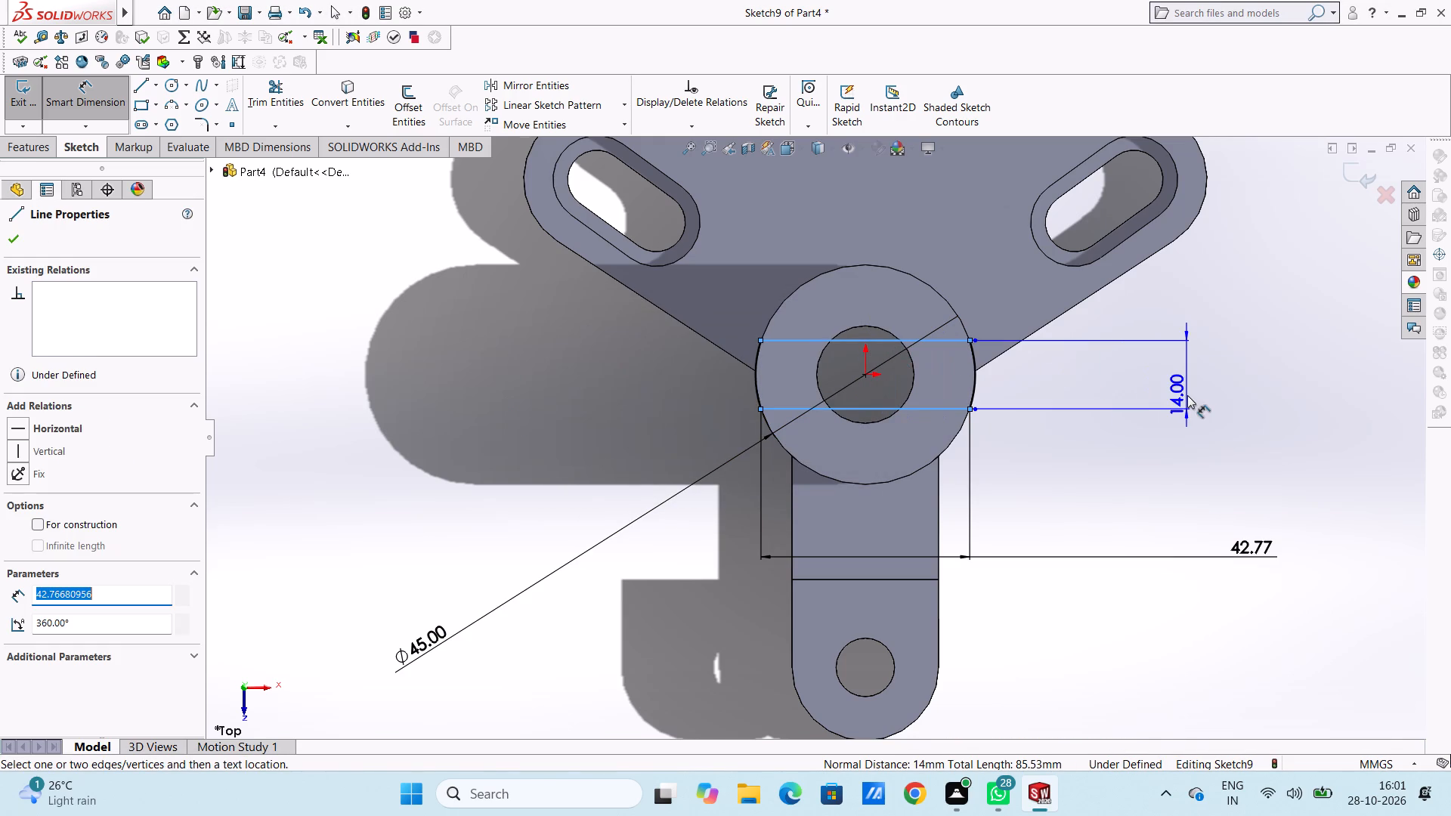
pyautogui.click(1117, 367)
pyautogui.click(1069, 372)
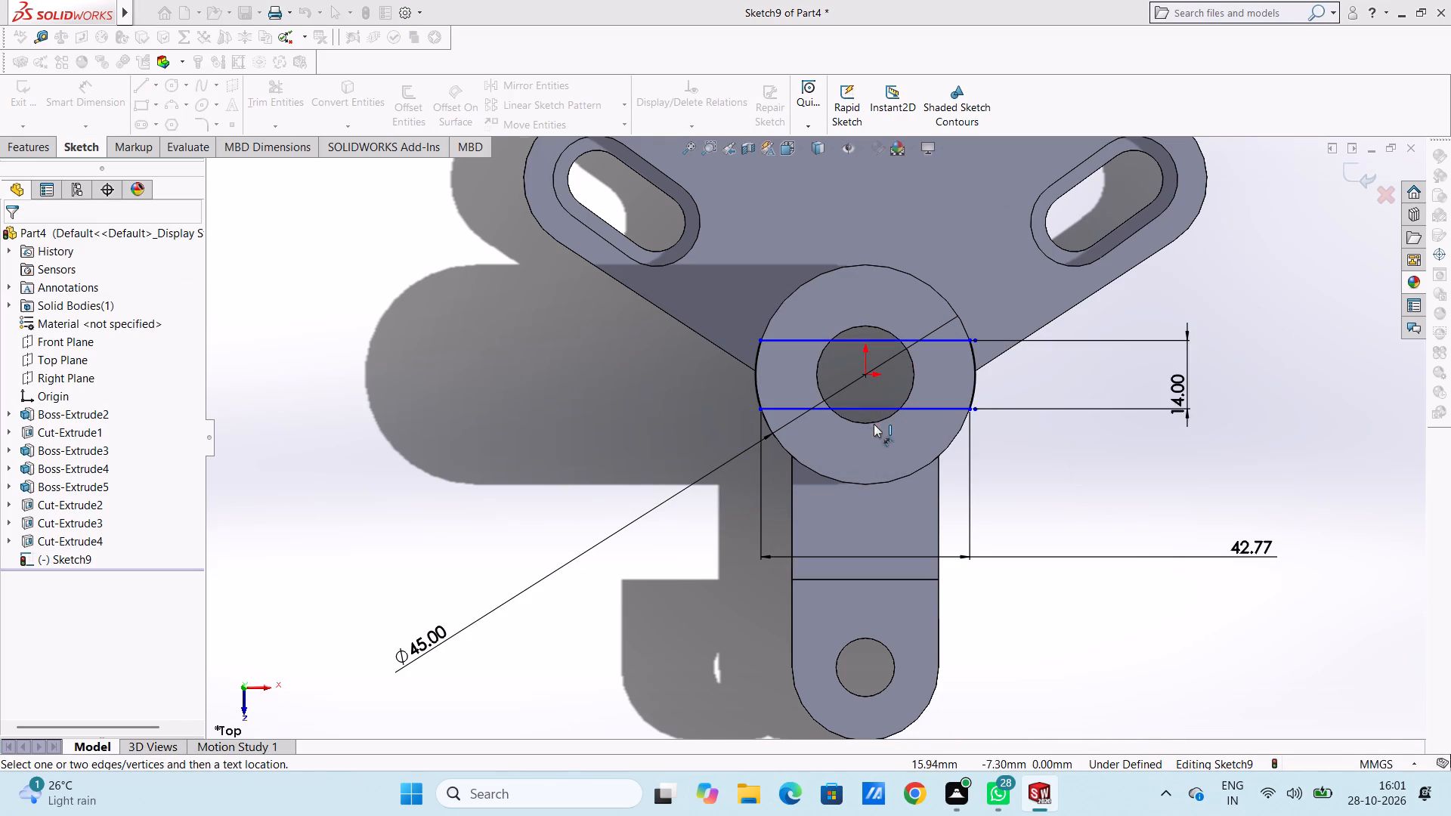
# Dimension the horizontal distance from the origin to the right endpoint of the band's lower line.
pyautogui.scroll(-6, 873, 421)
pyautogui.click(1141, 395)
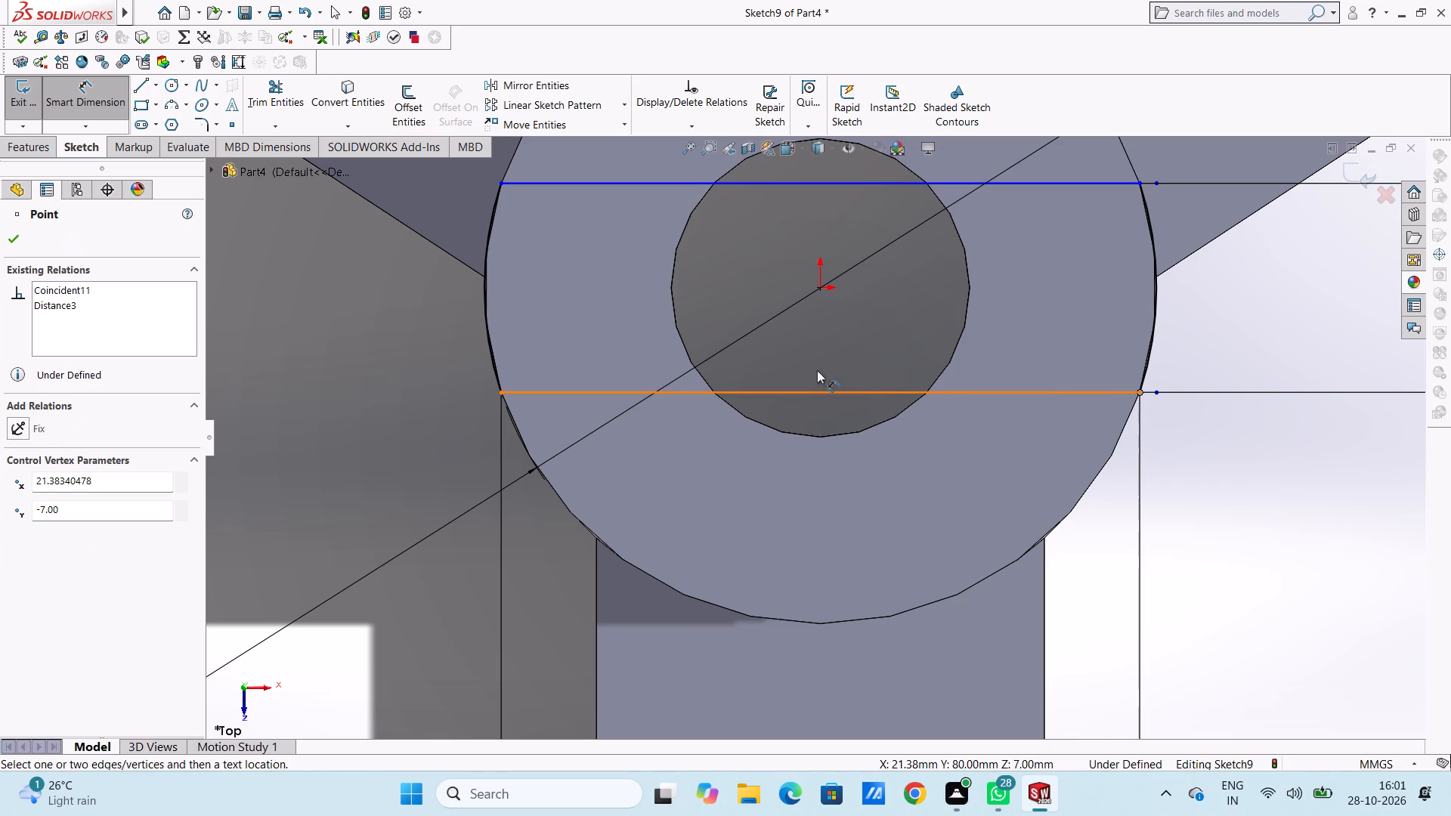
pyautogui.click(817, 289)
pyautogui.click(899, 499)
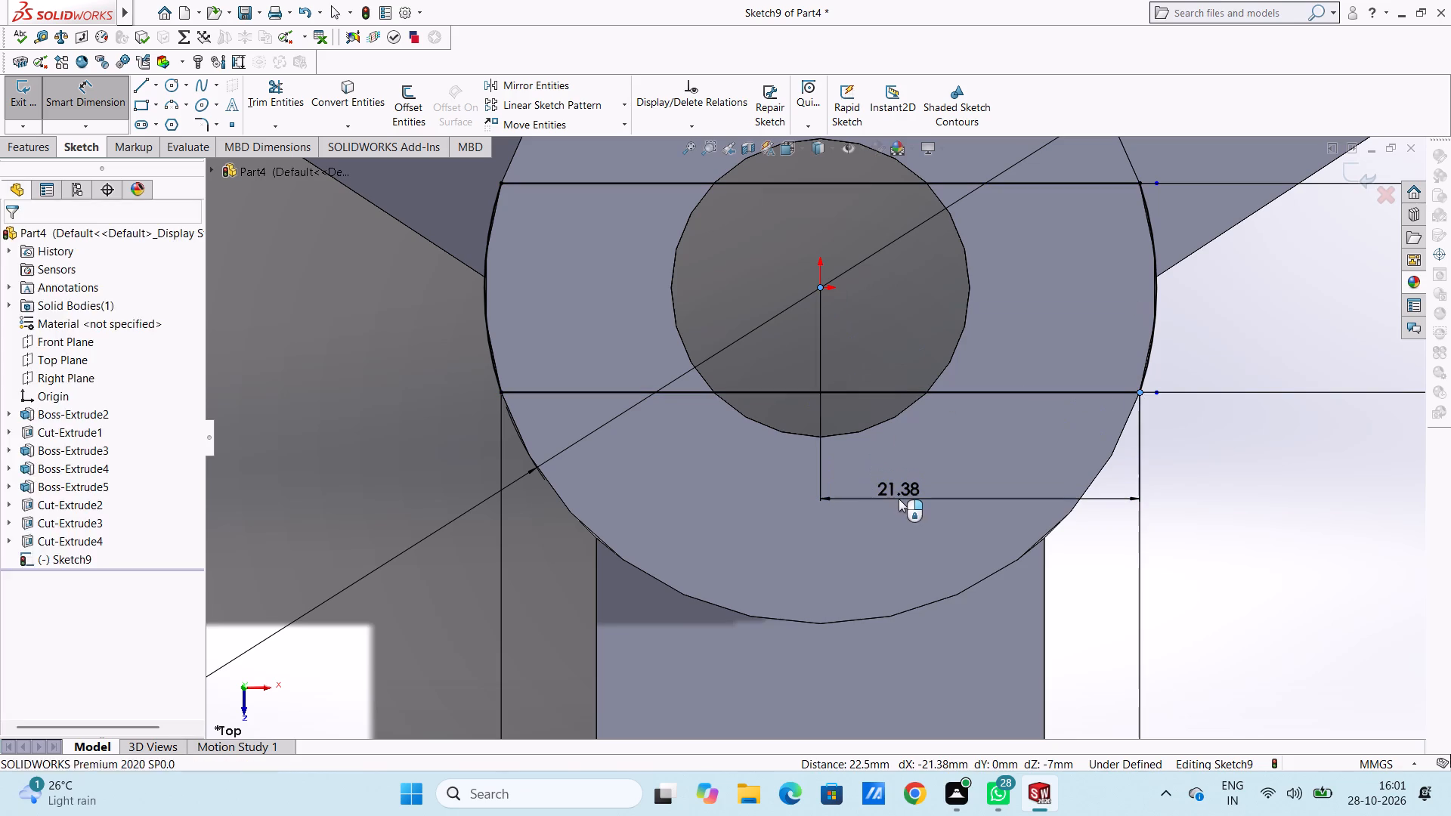
pyautogui.click(832, 475)
pyautogui.click(840, 368)
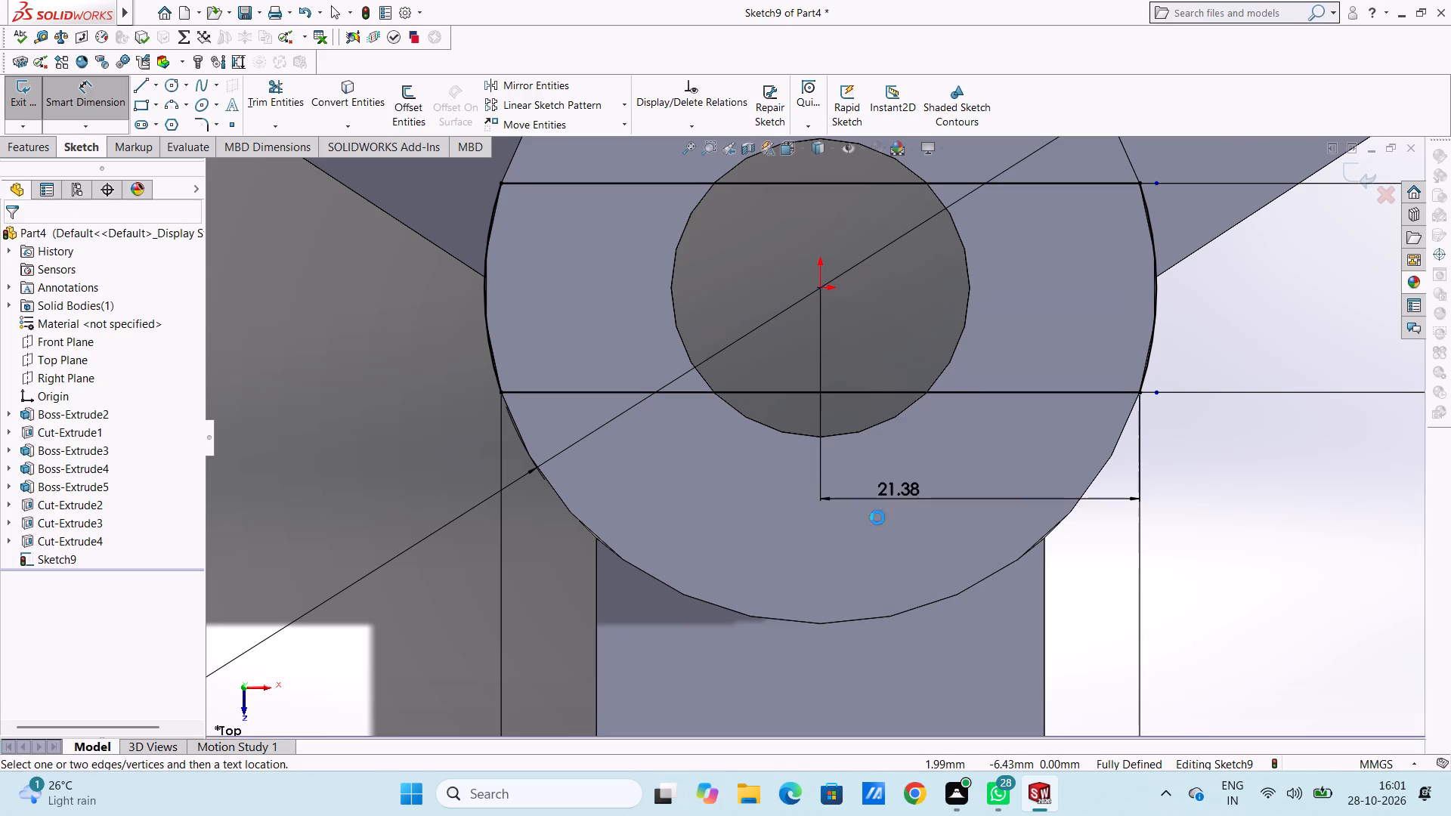
# Cut-extrude the band profile 10 mm deep, blind, into the top of the central cylinder to form a cross slot.
pyautogui.scroll(4, 876, 540)
pyautogui.moveTo(592, 593); pyautogui.dragTo(552, 431, button='middle')
pyautogui.scroll(3, 553, 458)
pyautogui.moveTo(585, 549); pyautogui.dragTo(534, 473, button='middle')
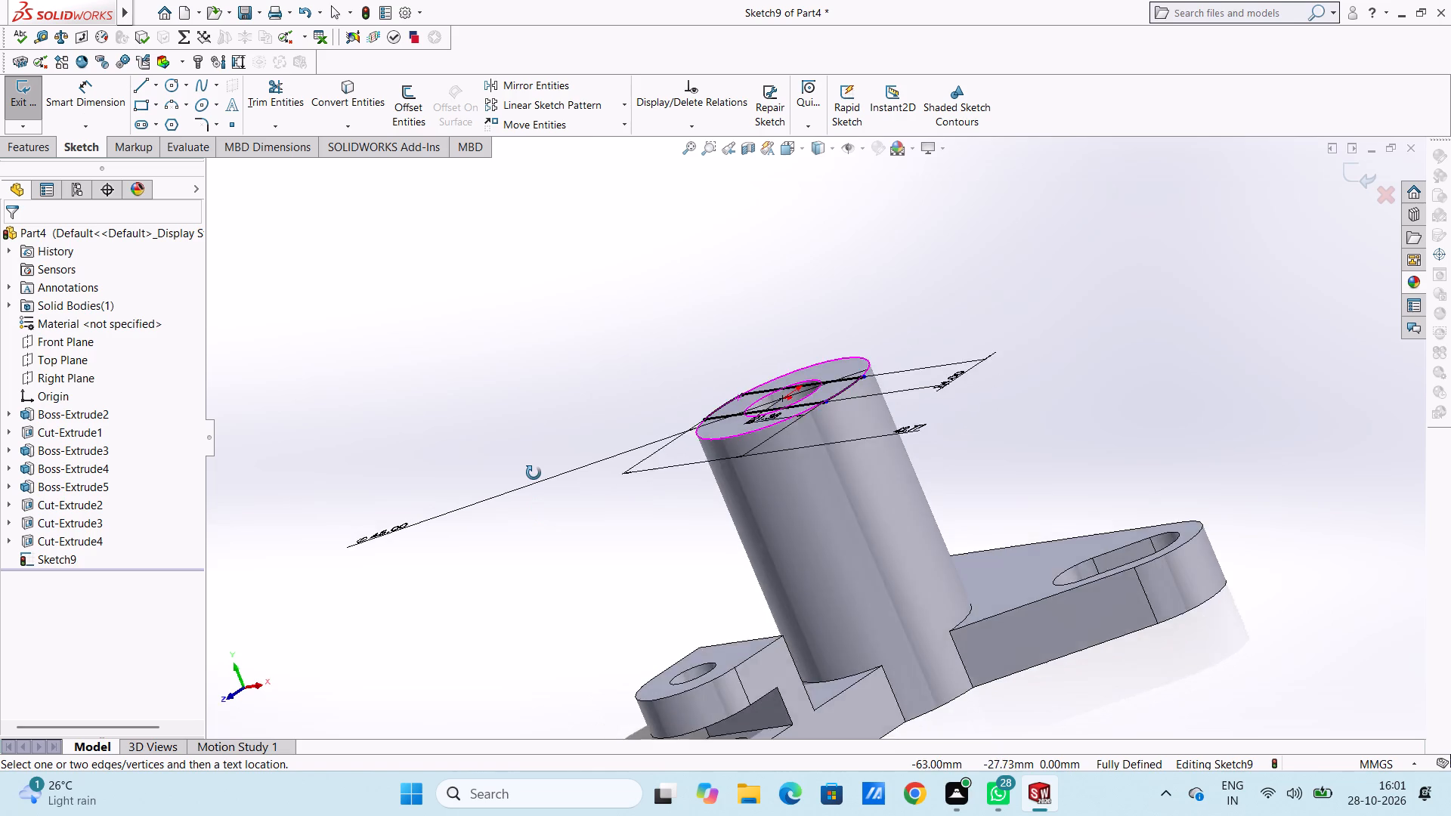
pyautogui.moveTo(534, 473); pyautogui.dragTo(516, 497, button='middle')
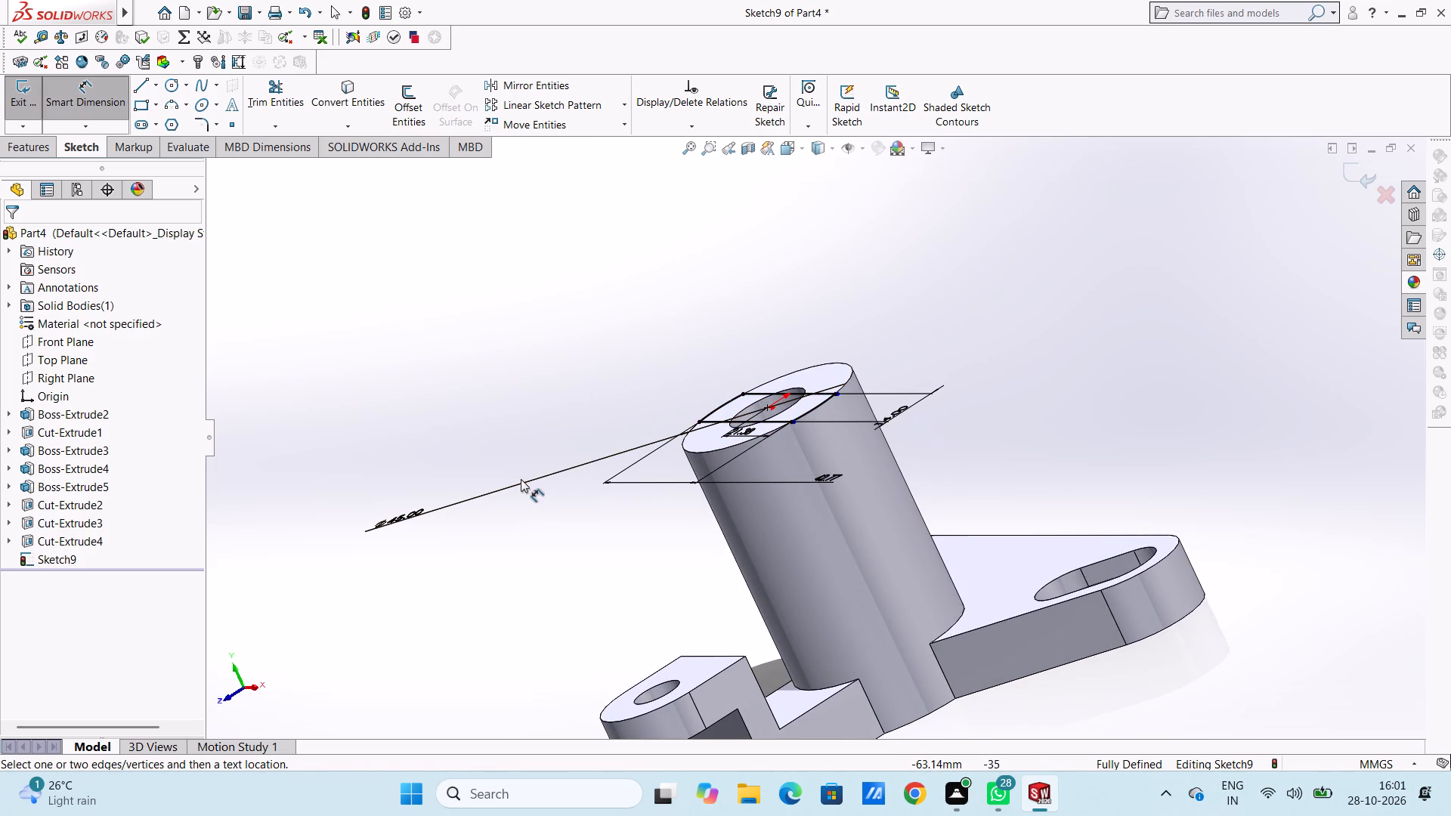
pyautogui.scroll(3, 521, 479)
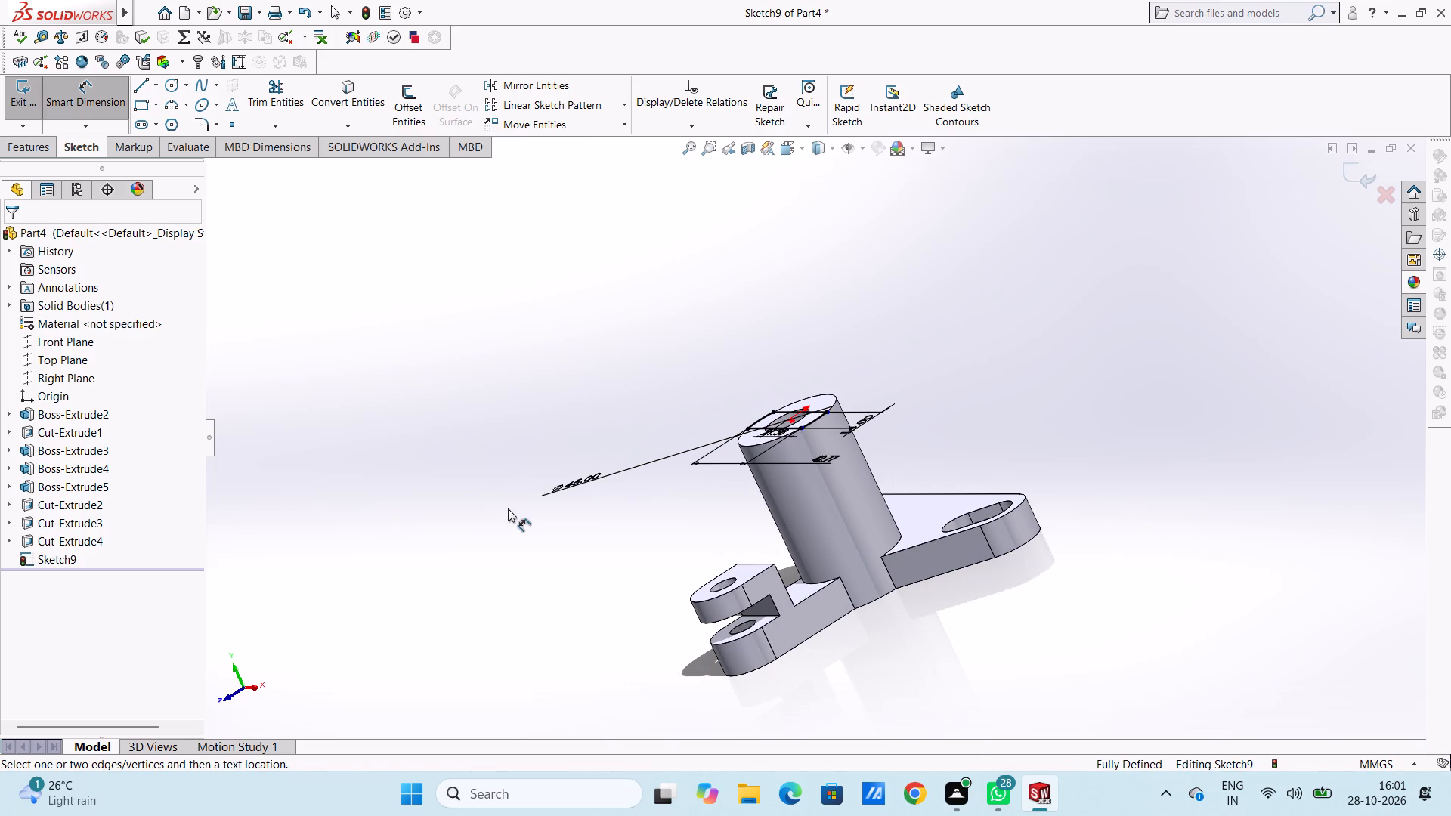
pyautogui.moveTo(457, 474); pyautogui.dragTo(475, 401, button='middle')
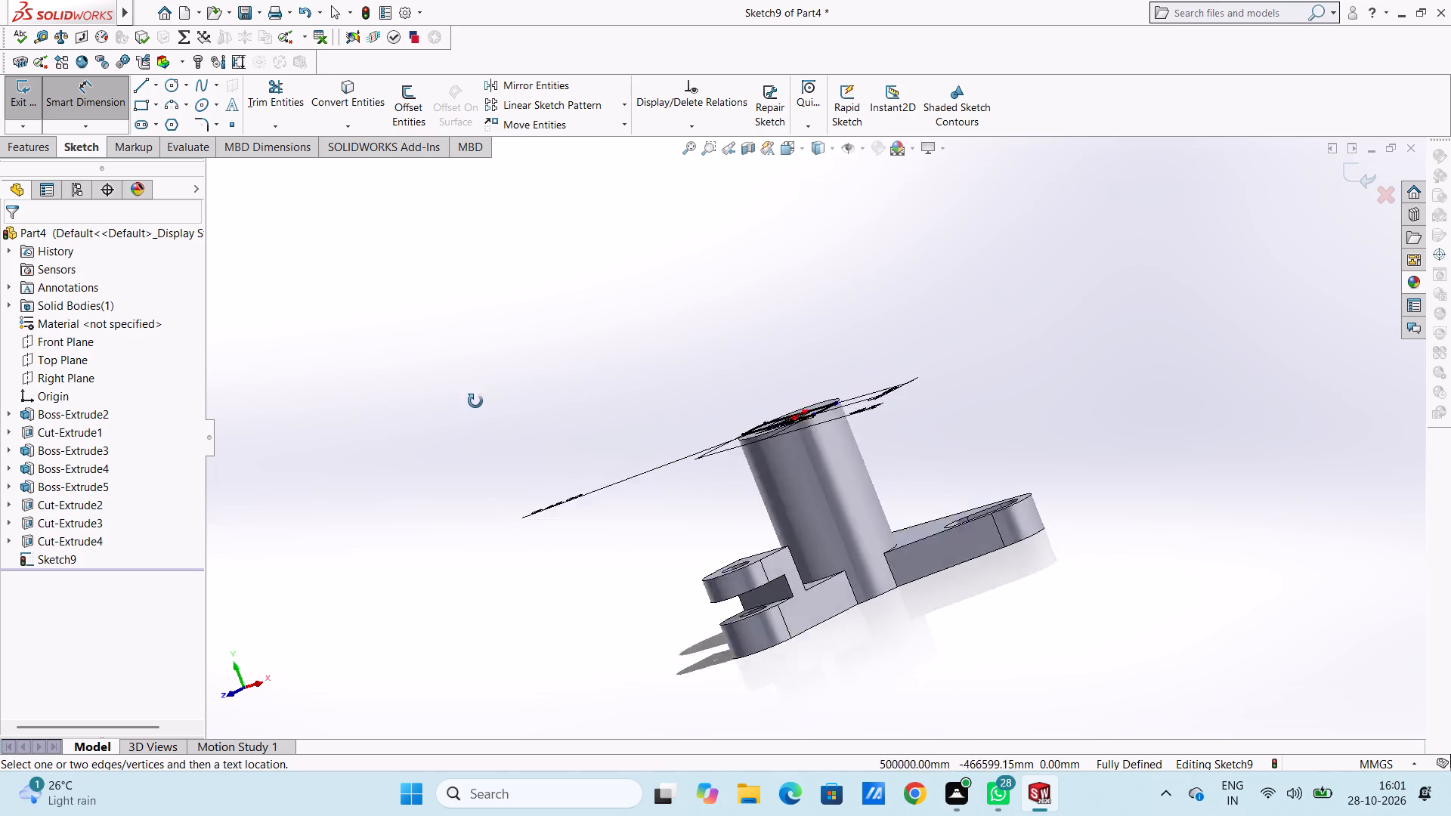
pyautogui.moveTo(475, 401); pyautogui.dragTo(430, 493, button='middle')
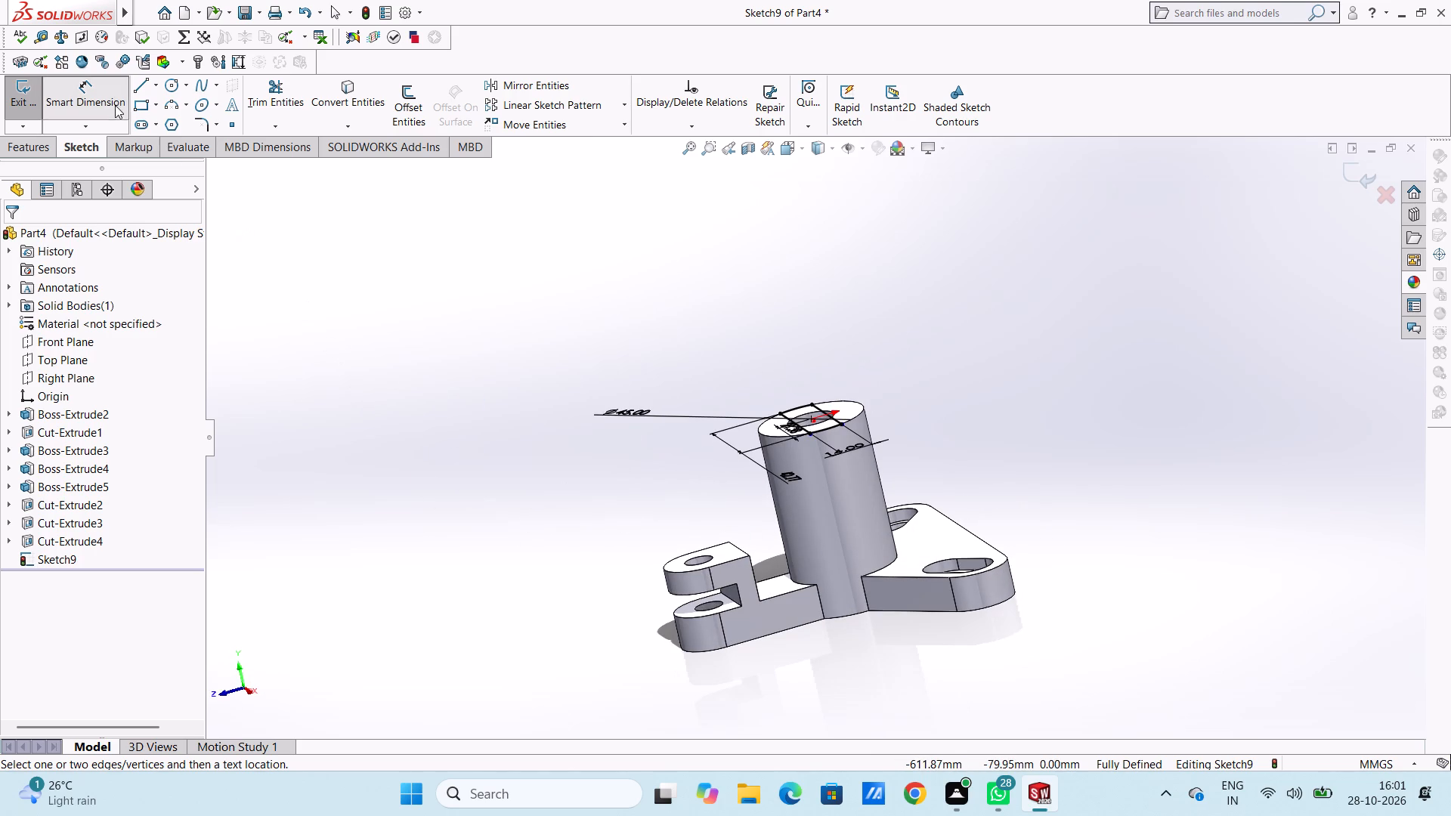
pyautogui.click(115, 104)
pyautogui.click(46, 147)
pyautogui.click(273, 110)
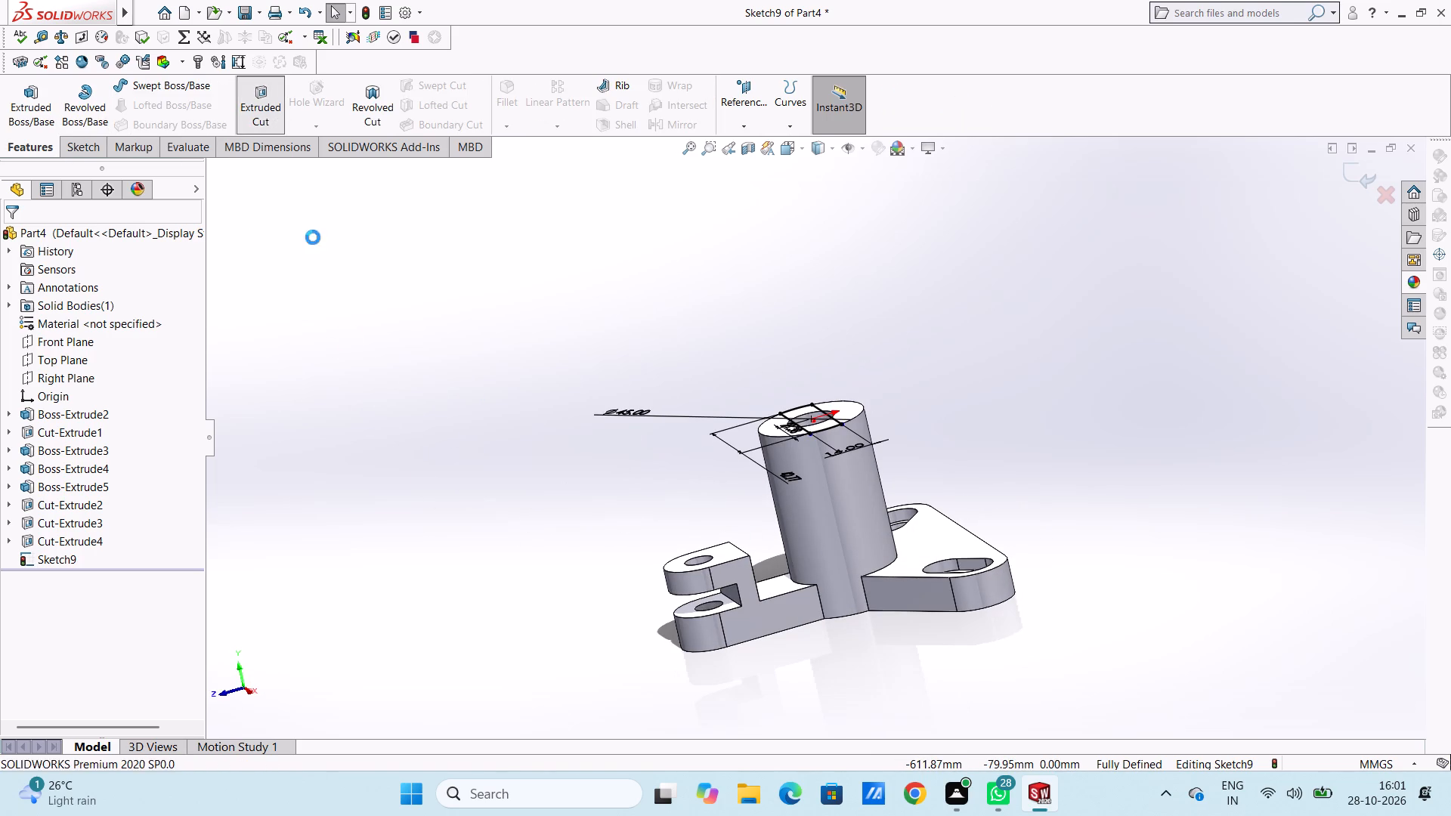
pyautogui.write('10')
pyautogui.press('Return')
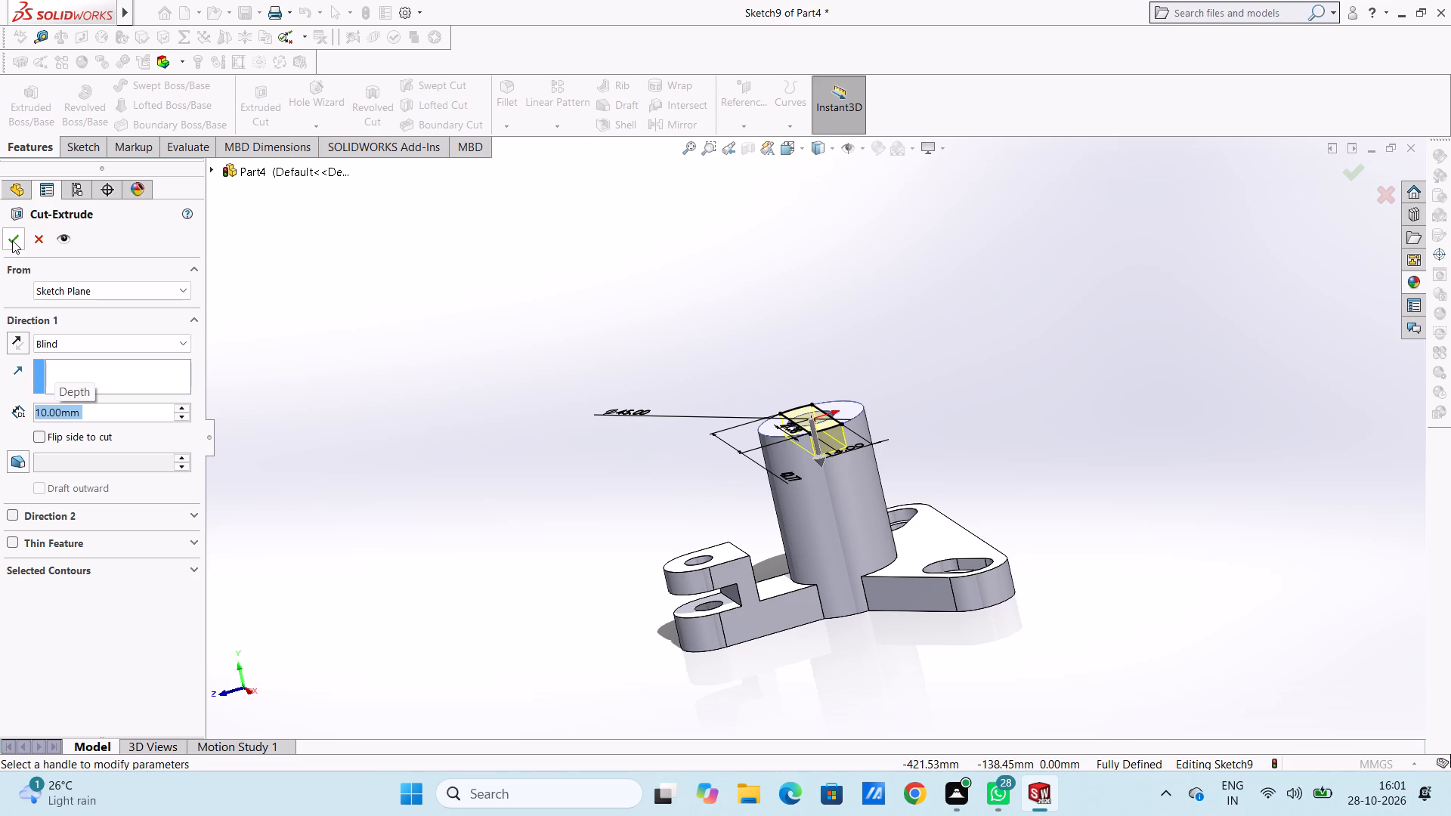
pyautogui.click(12, 240)
# Examine the slotted cylinder and the forked lug from several angles, including the back, left and right views.
pyautogui.click(487, 364)
pyautogui.moveTo(489, 415); pyautogui.dragTo(517, 549, button='middle')
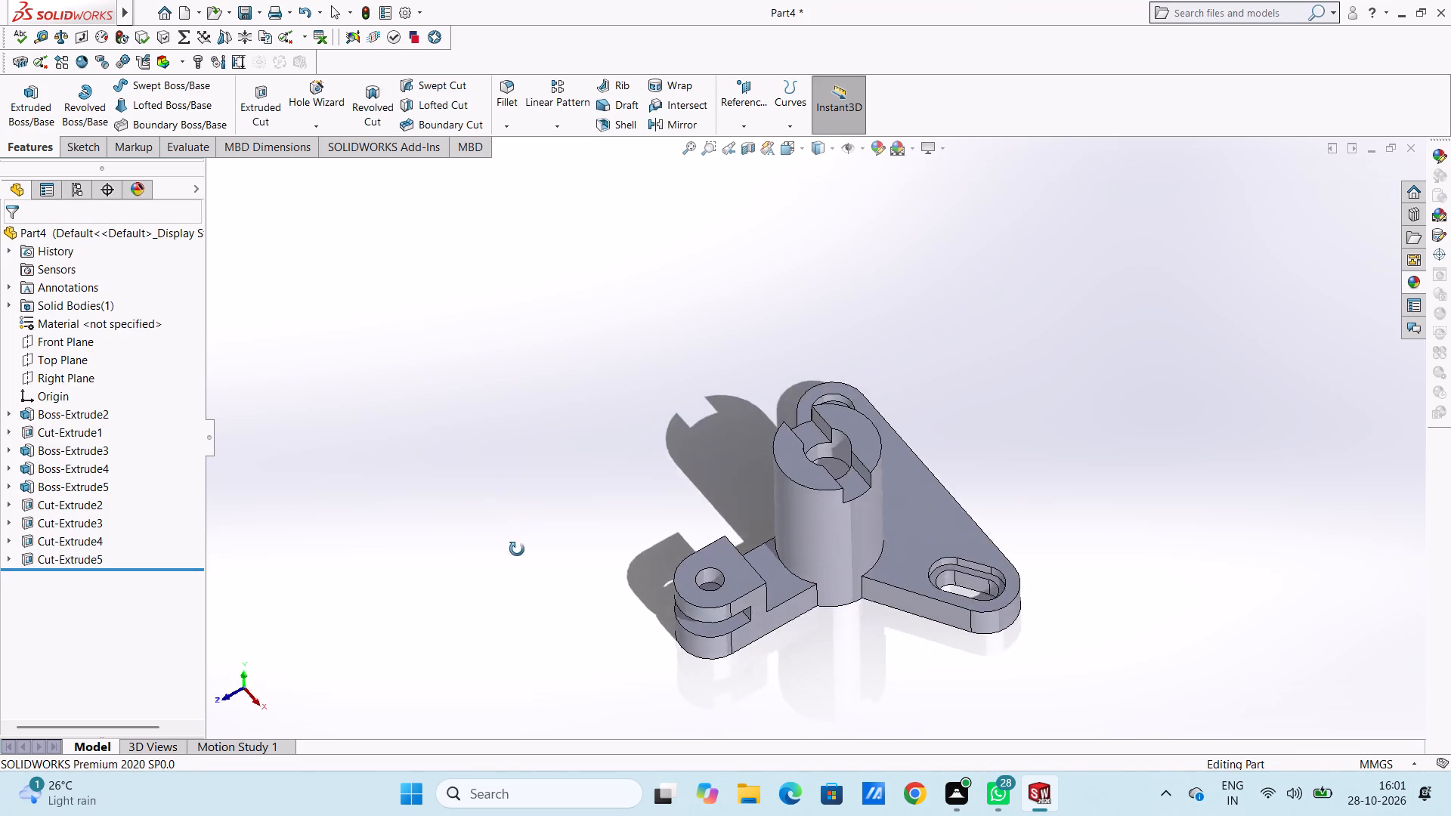
pyautogui.moveTo(517, 549); pyautogui.dragTo(536, 597, button='middle')
pyautogui.moveTo(524, 509); pyautogui.dragTo(524, 503, button='middle')
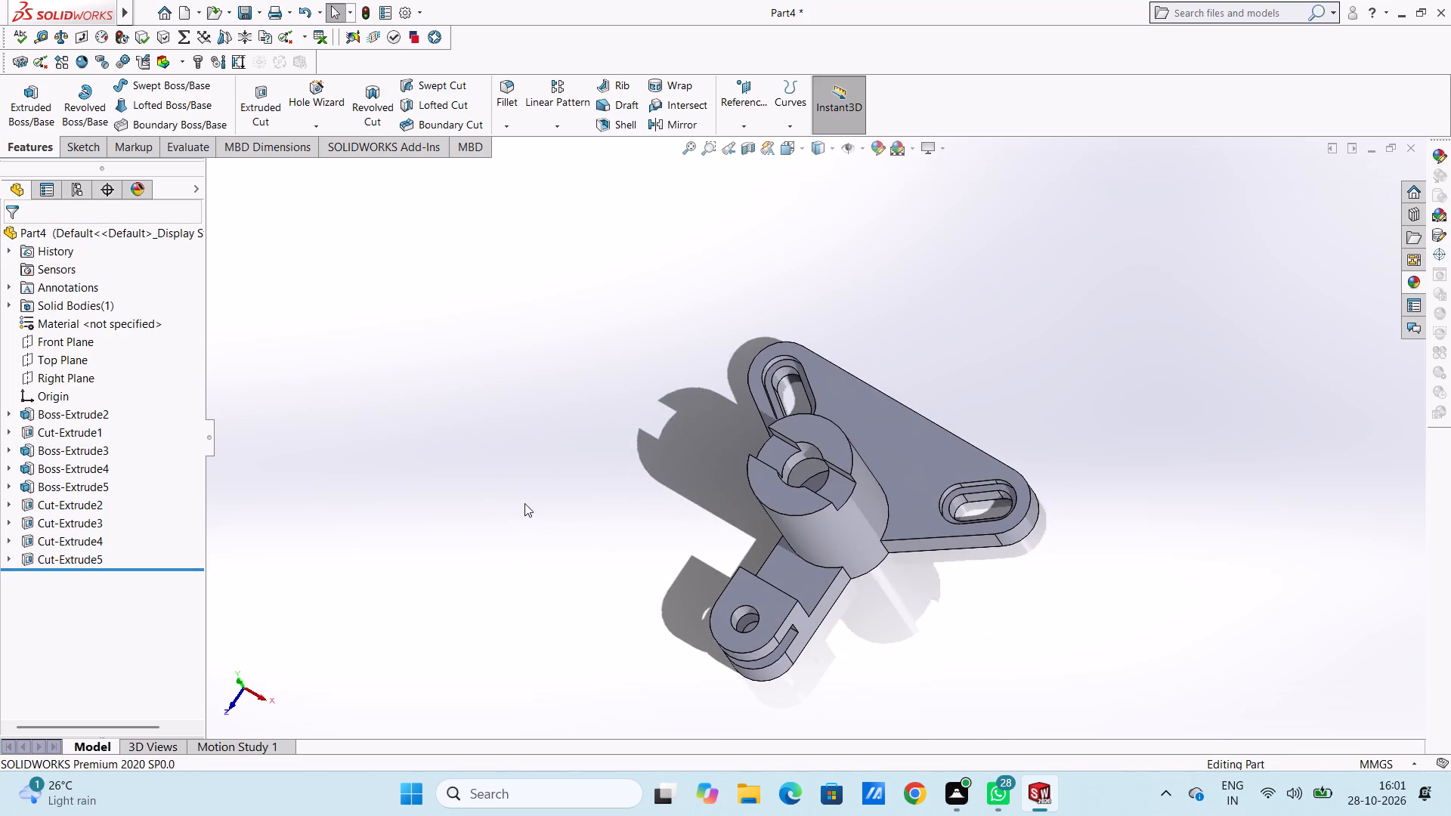
pyautogui.moveTo(524, 503); pyautogui.dragTo(546, 396, button='middle')
pyautogui.moveTo(531, 529); pyautogui.dragTo(478, 566, button='middle')
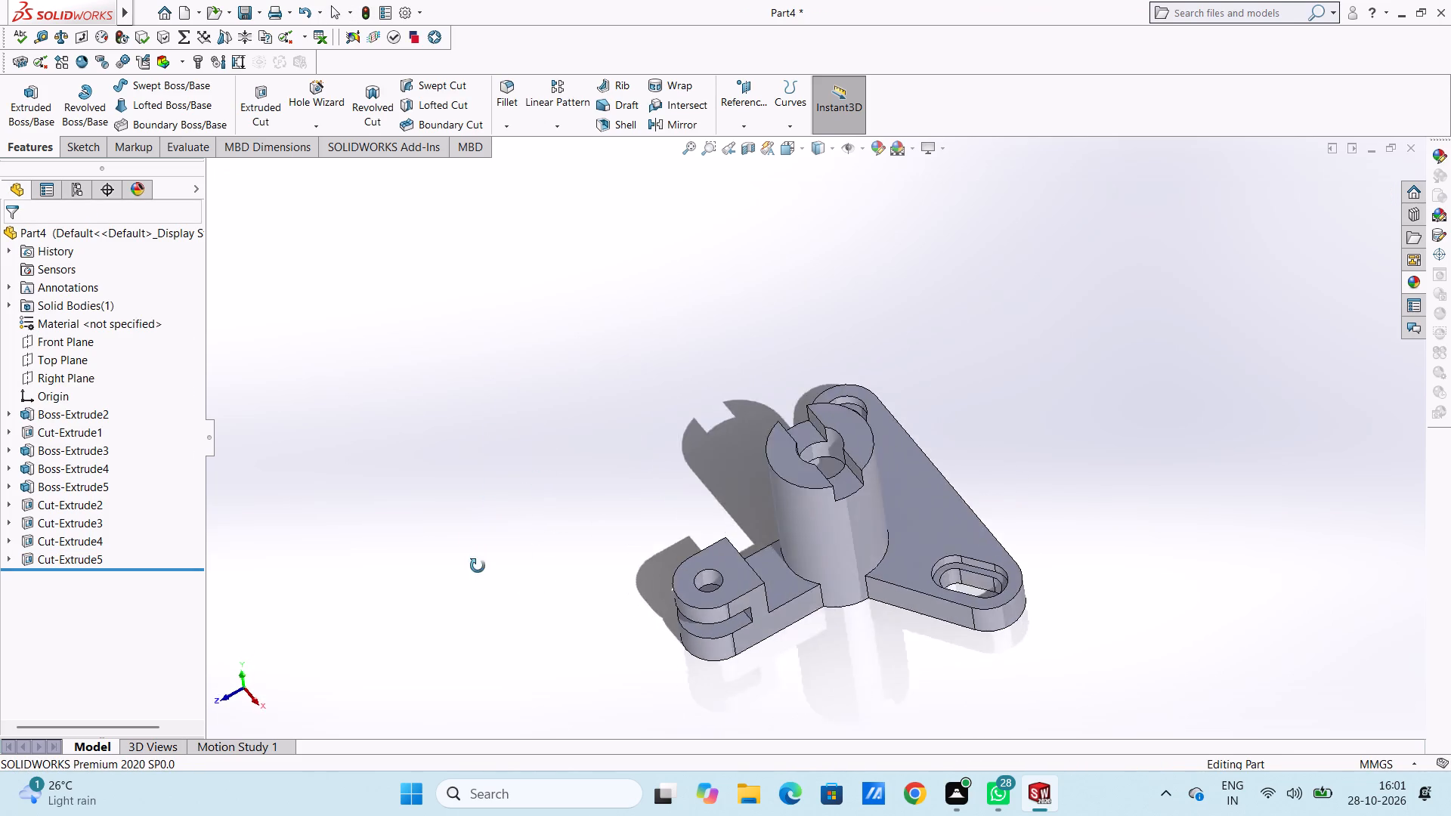
pyautogui.moveTo(478, 566); pyautogui.dragTo(481, 529, button='middle')
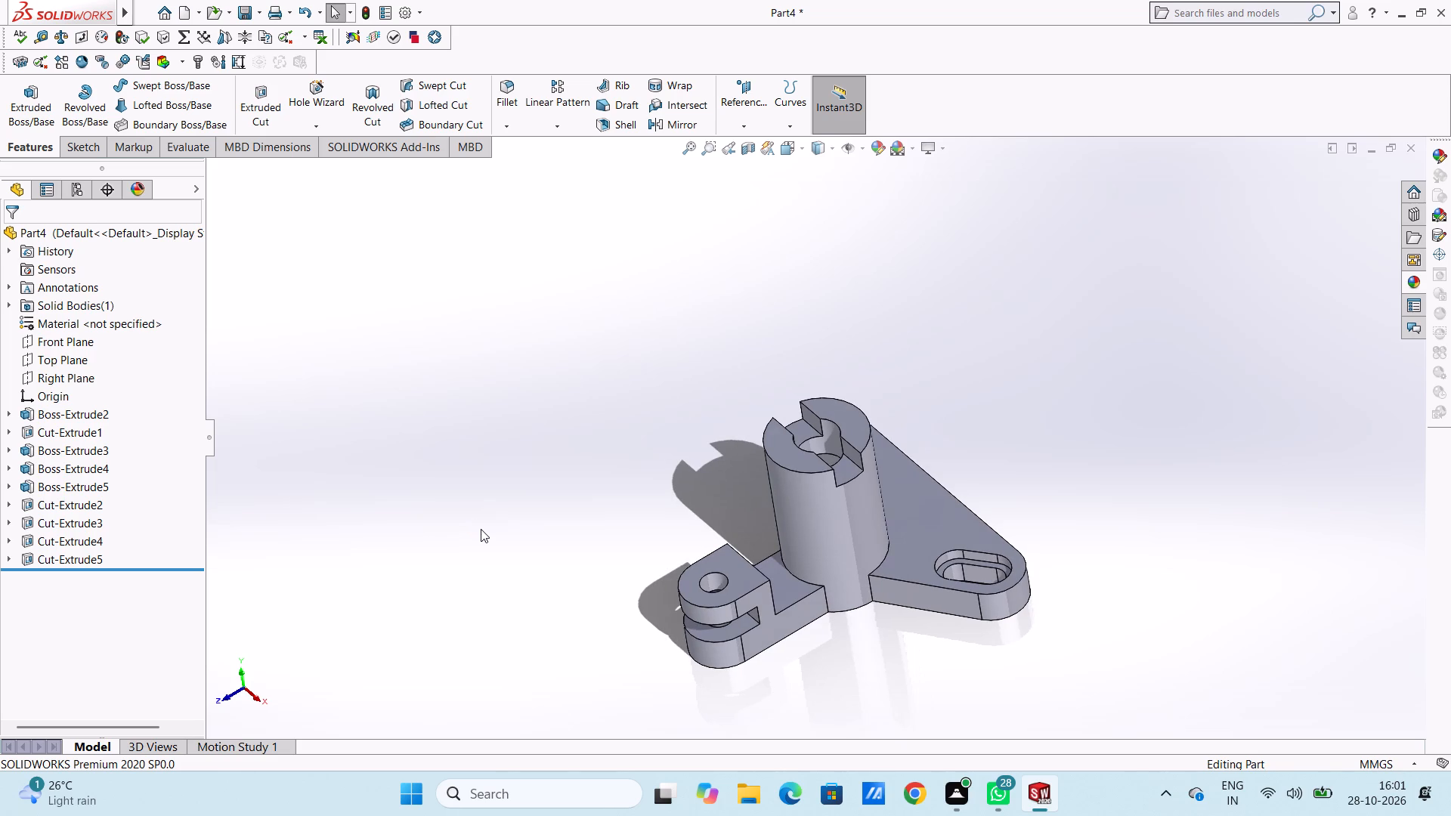
pyautogui.press('Escape')
pyautogui.hotkey('ctrl', '2')
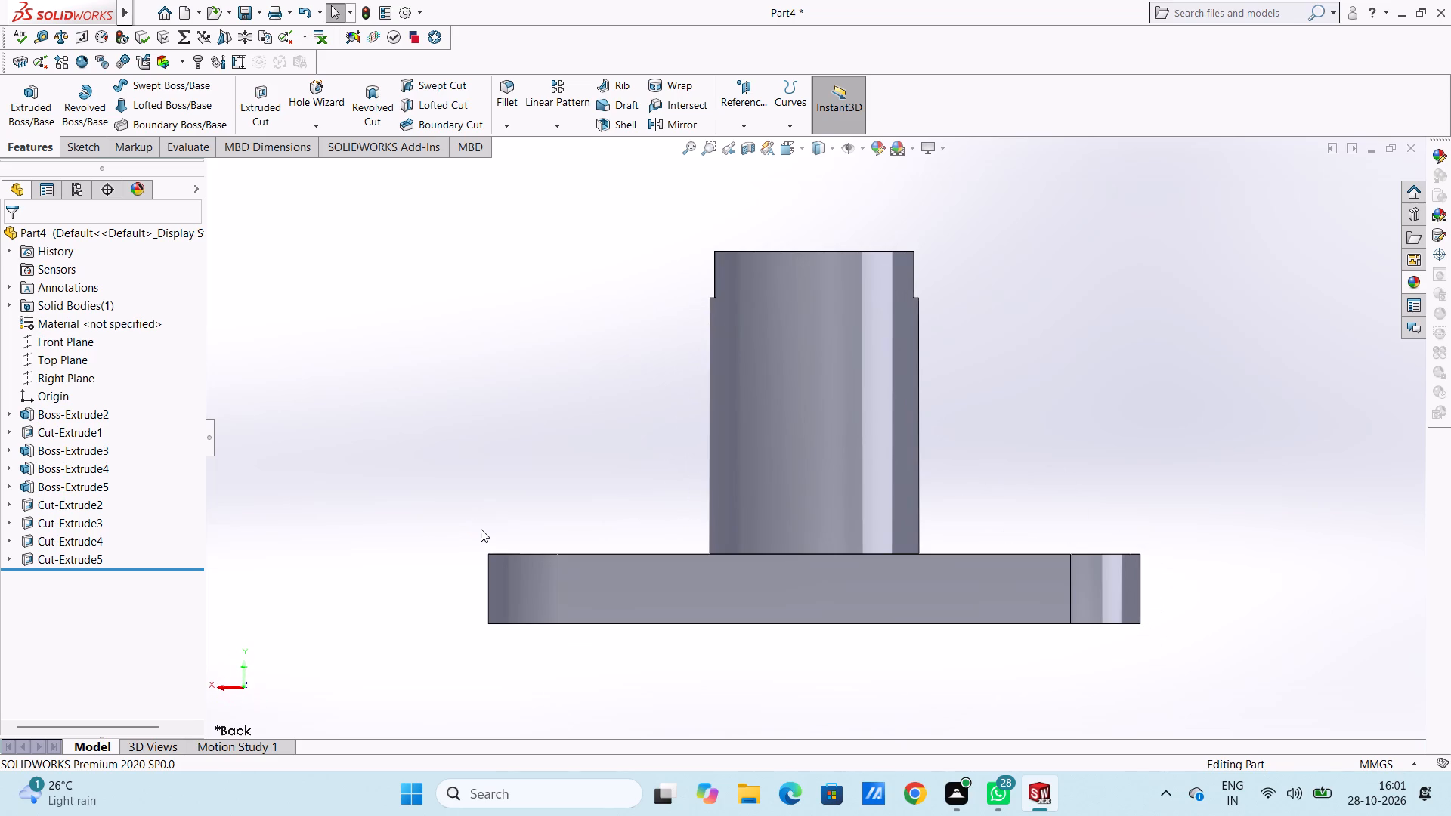
pyautogui.hotkey('ctrl', '3')
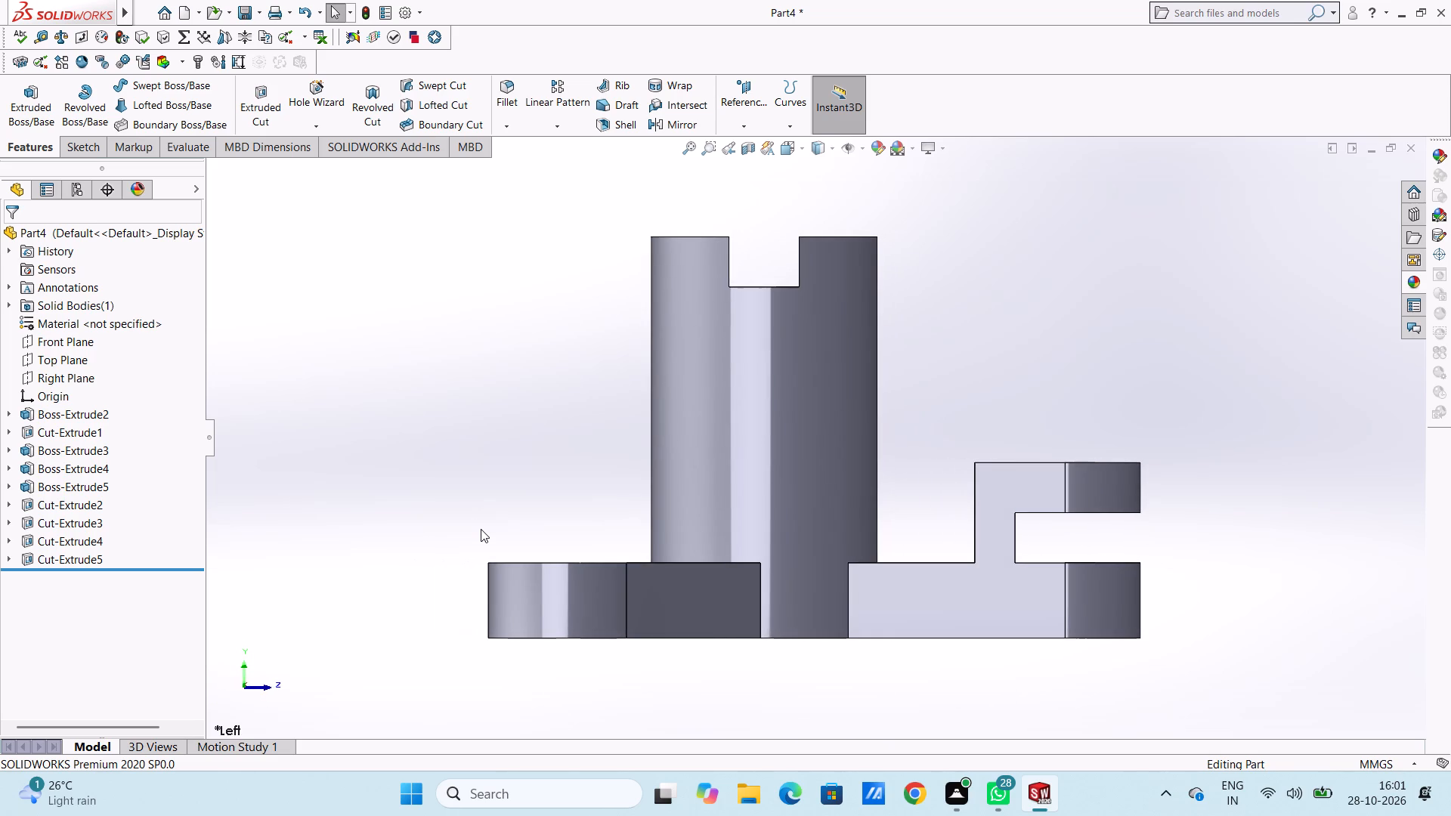
pyautogui.hotkey('ctrl', '4')
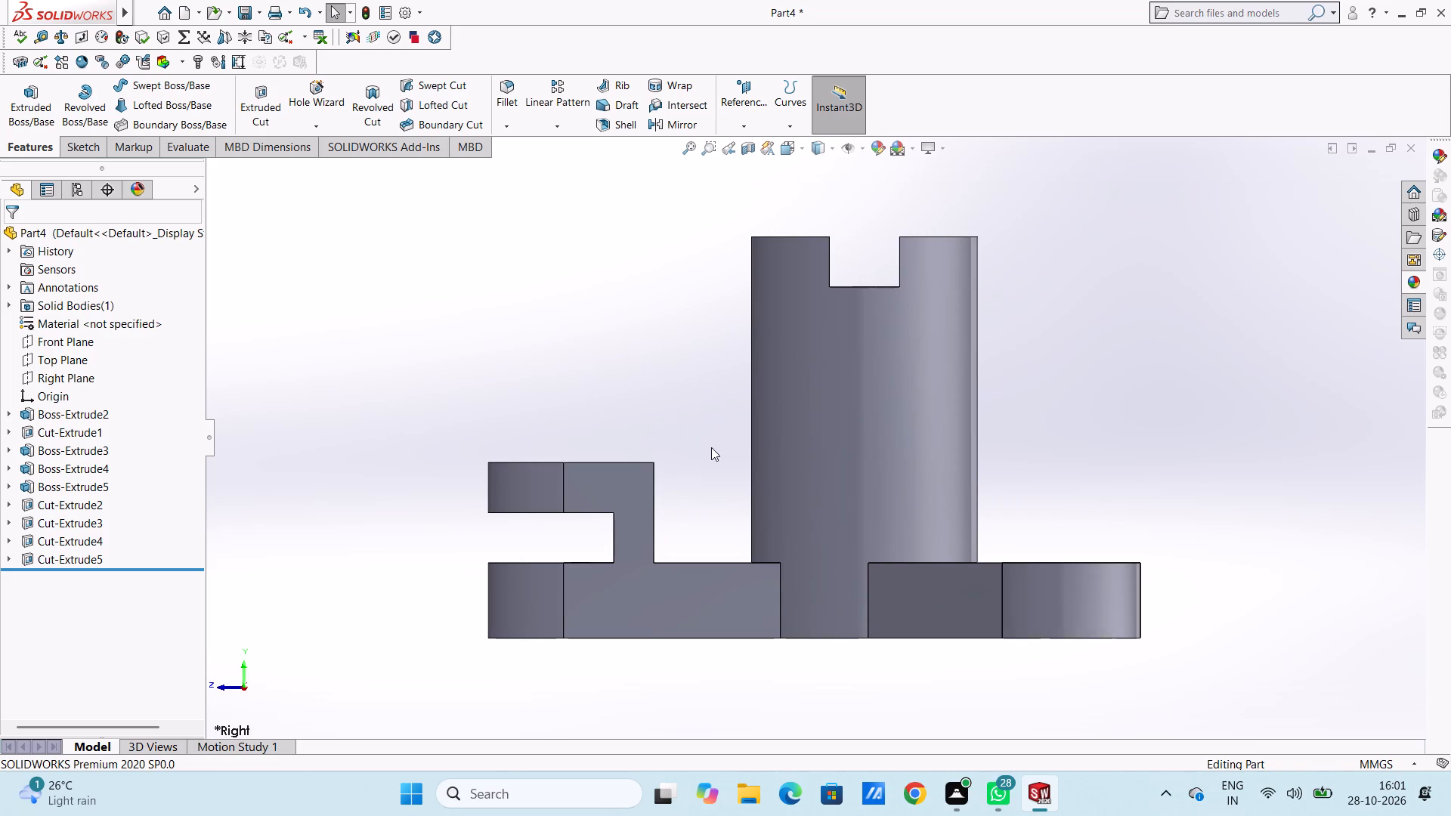
# Section the part from the Front Plane, rotated to about 271.4° and 180°, to inspect the cylinder bore and lug lengthwise.
pyautogui.scroll(3, 711, 447)
pyautogui.click(749, 159)
pyautogui.click(748, 147)
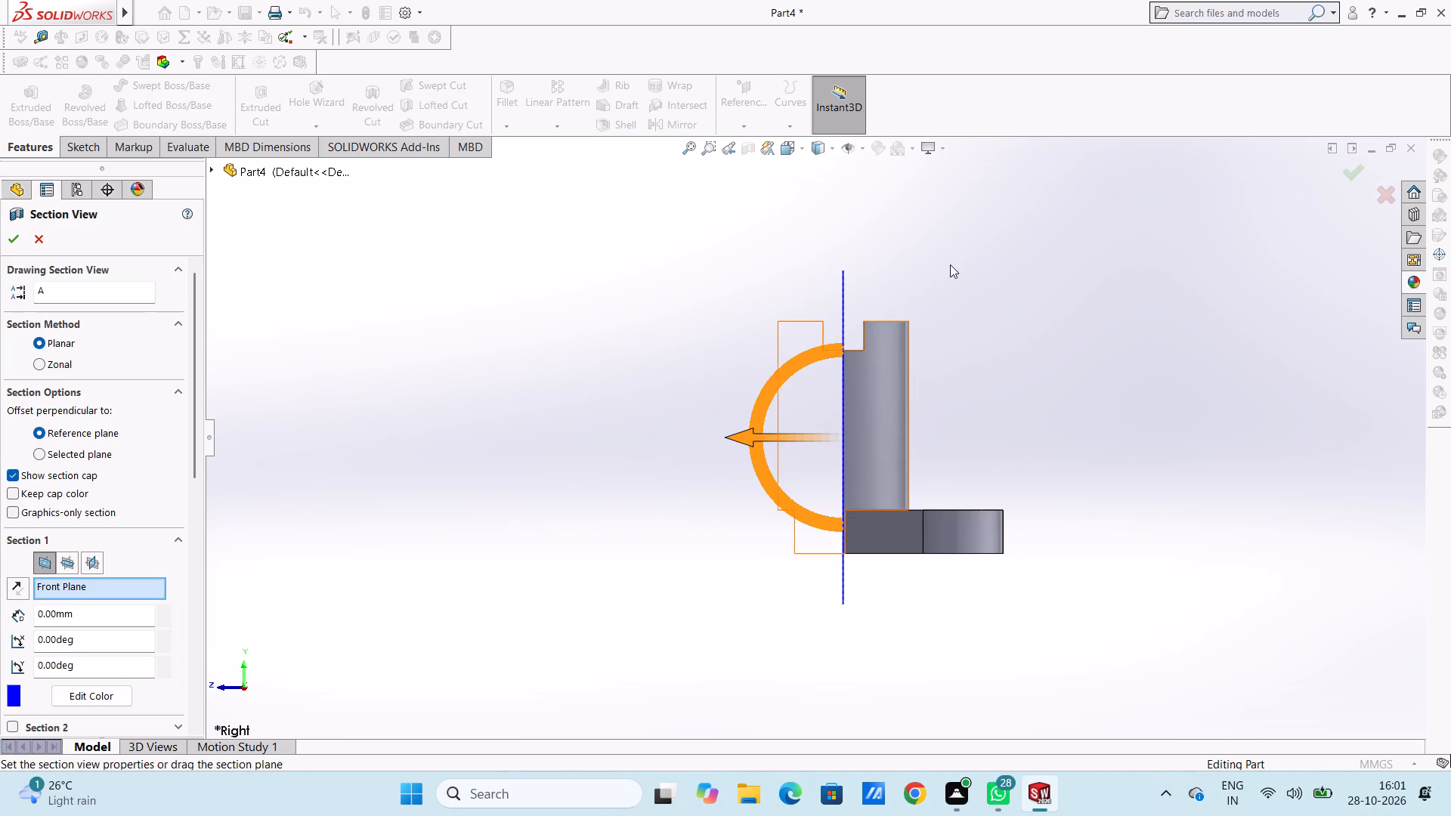
pyautogui.moveTo(1035, 226); pyautogui.dragTo(1057, 454, button='middle')
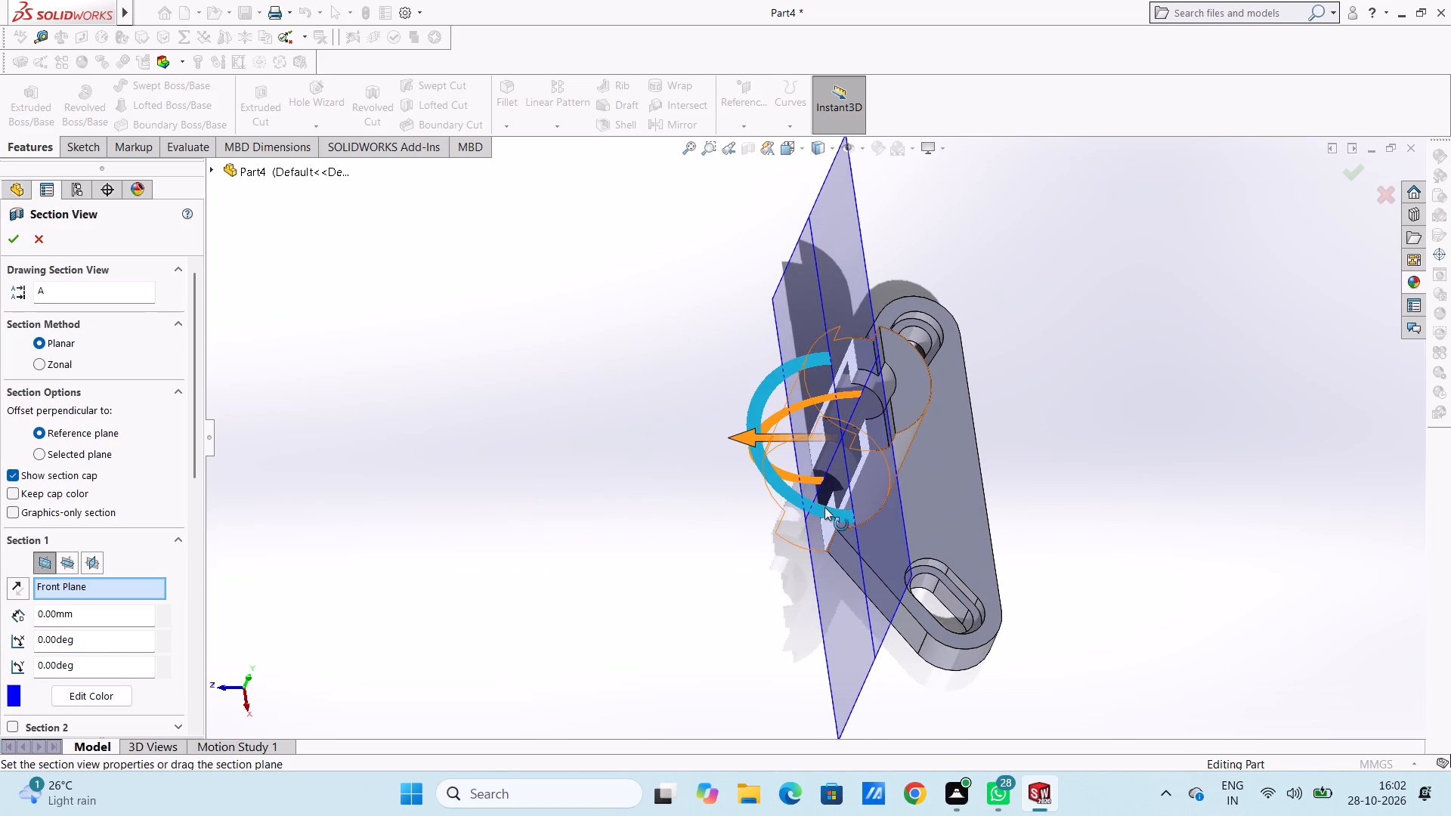
pyautogui.moveTo(825, 507); pyautogui.dragTo(1000, 475)
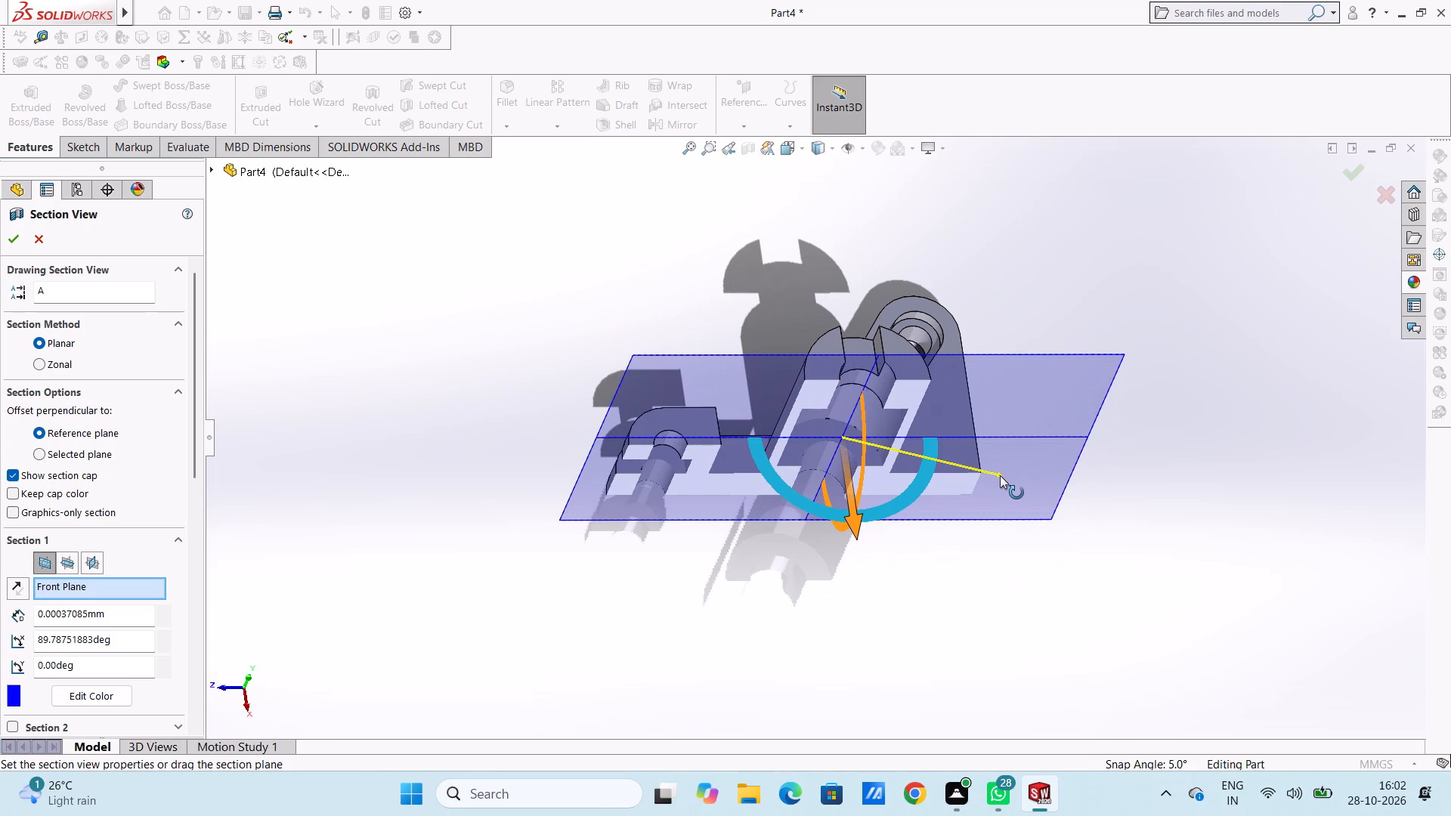
pyautogui.moveTo(1000, 475); pyautogui.dragTo(1011, 481)
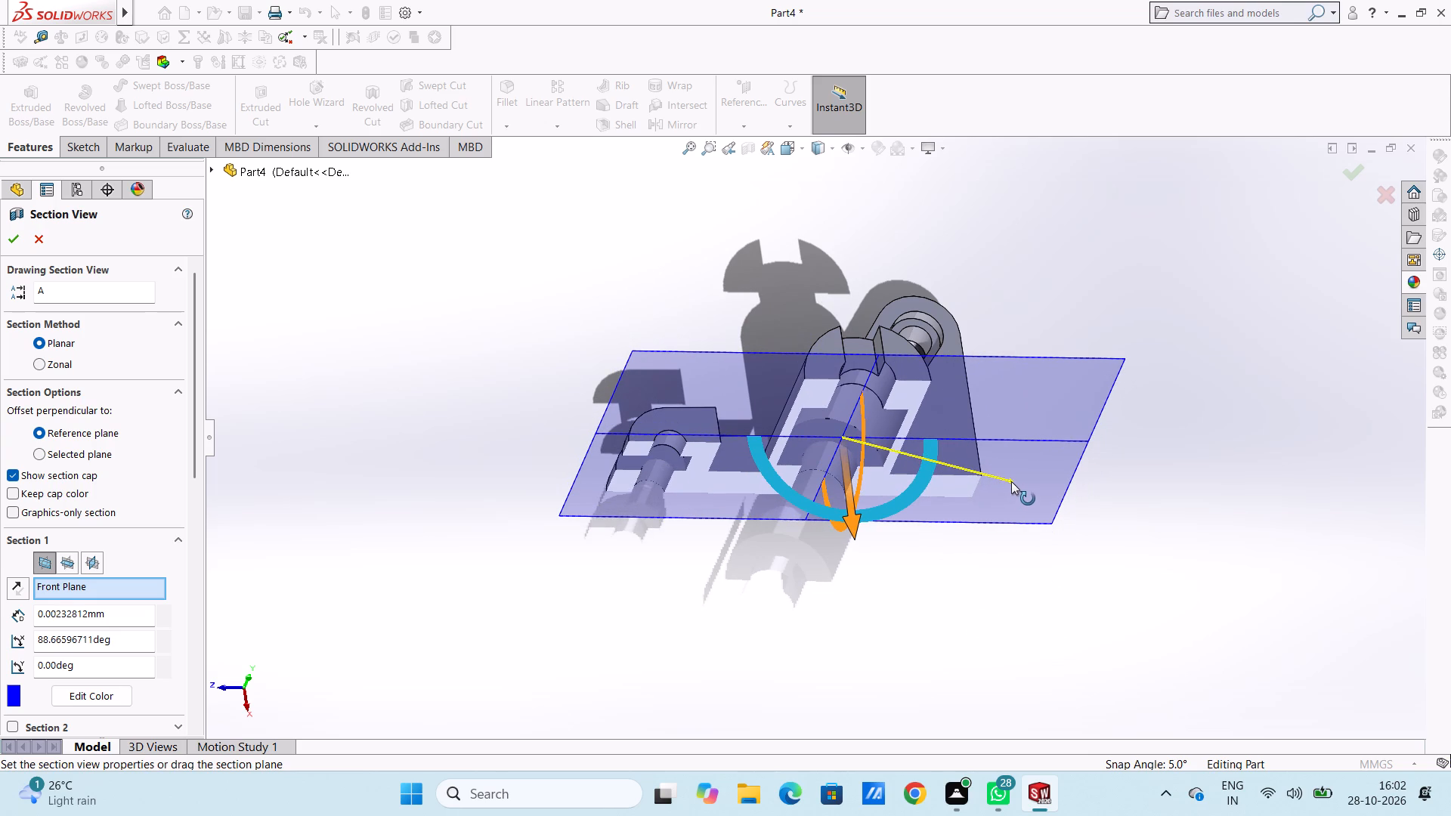
pyautogui.moveTo(1011, 481); pyautogui.dragTo(1018, 474)
pyautogui.moveTo(997, 295); pyautogui.dragTo(972, 447, button='middle')
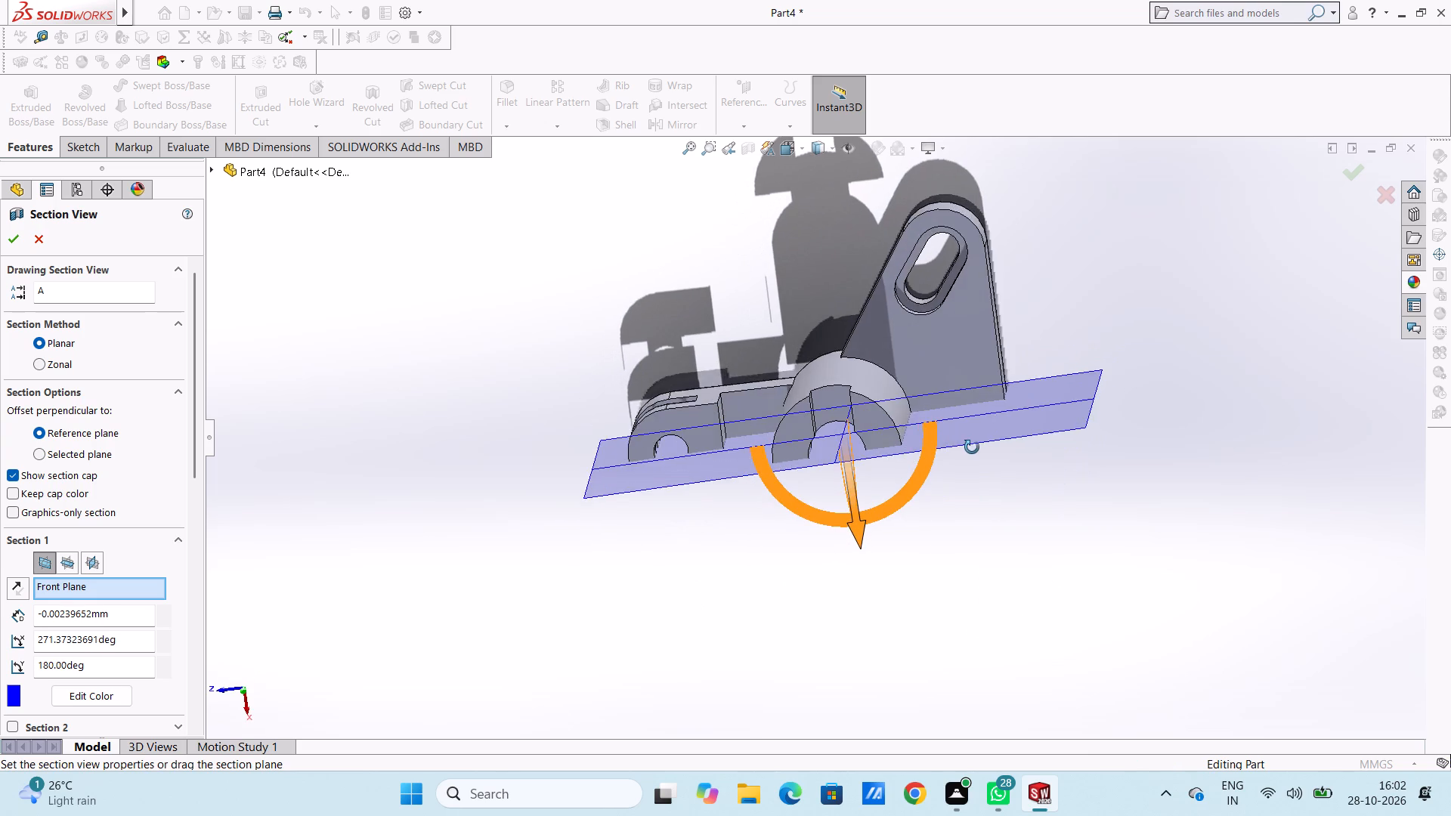
pyautogui.moveTo(972, 447); pyautogui.dragTo(970, 287, button='middle')
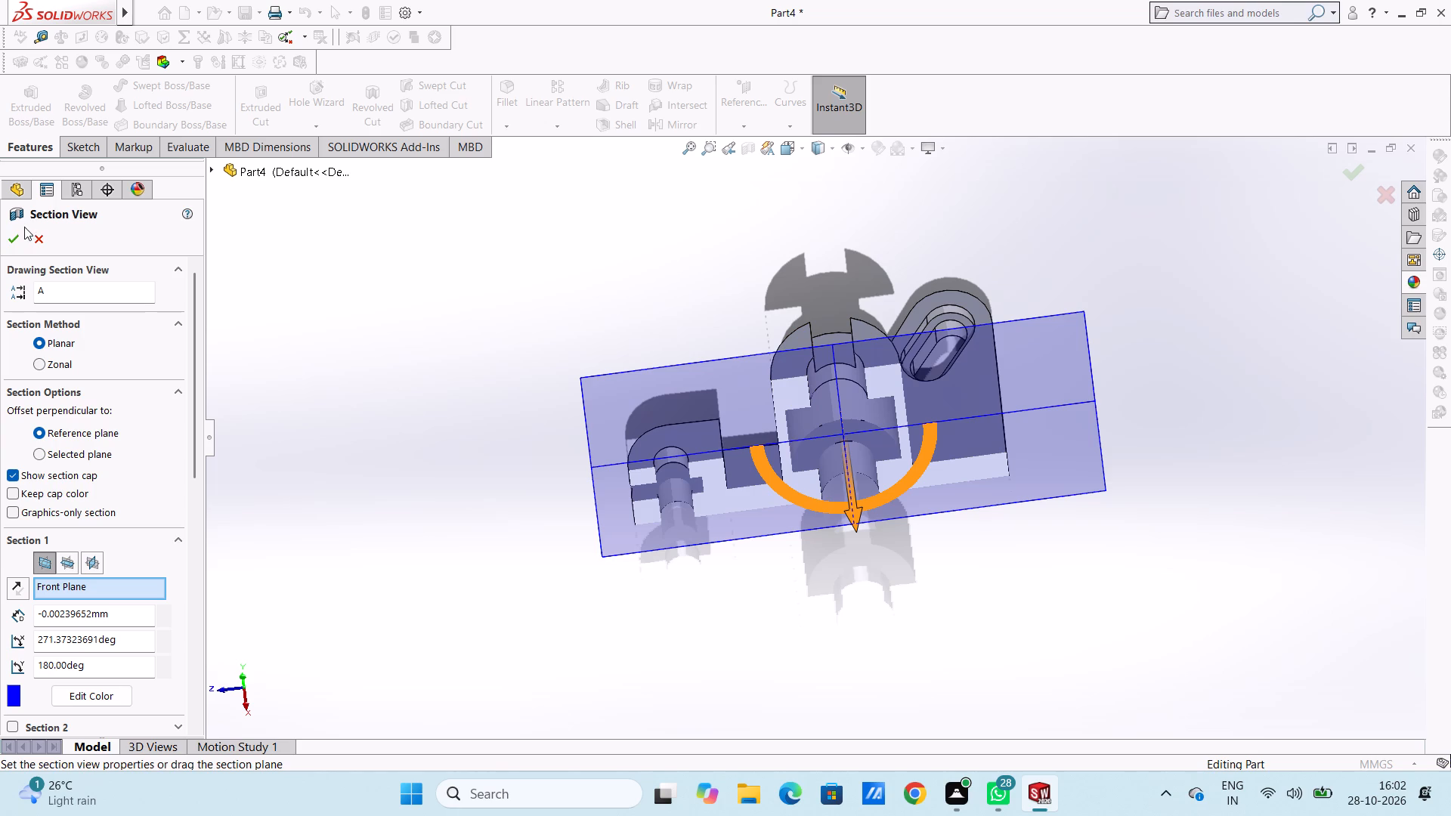
pyautogui.click(0, 240)
pyautogui.click(23, 240)
pyautogui.moveTo(484, 515); pyautogui.dragTo(518, 439, button='middle')
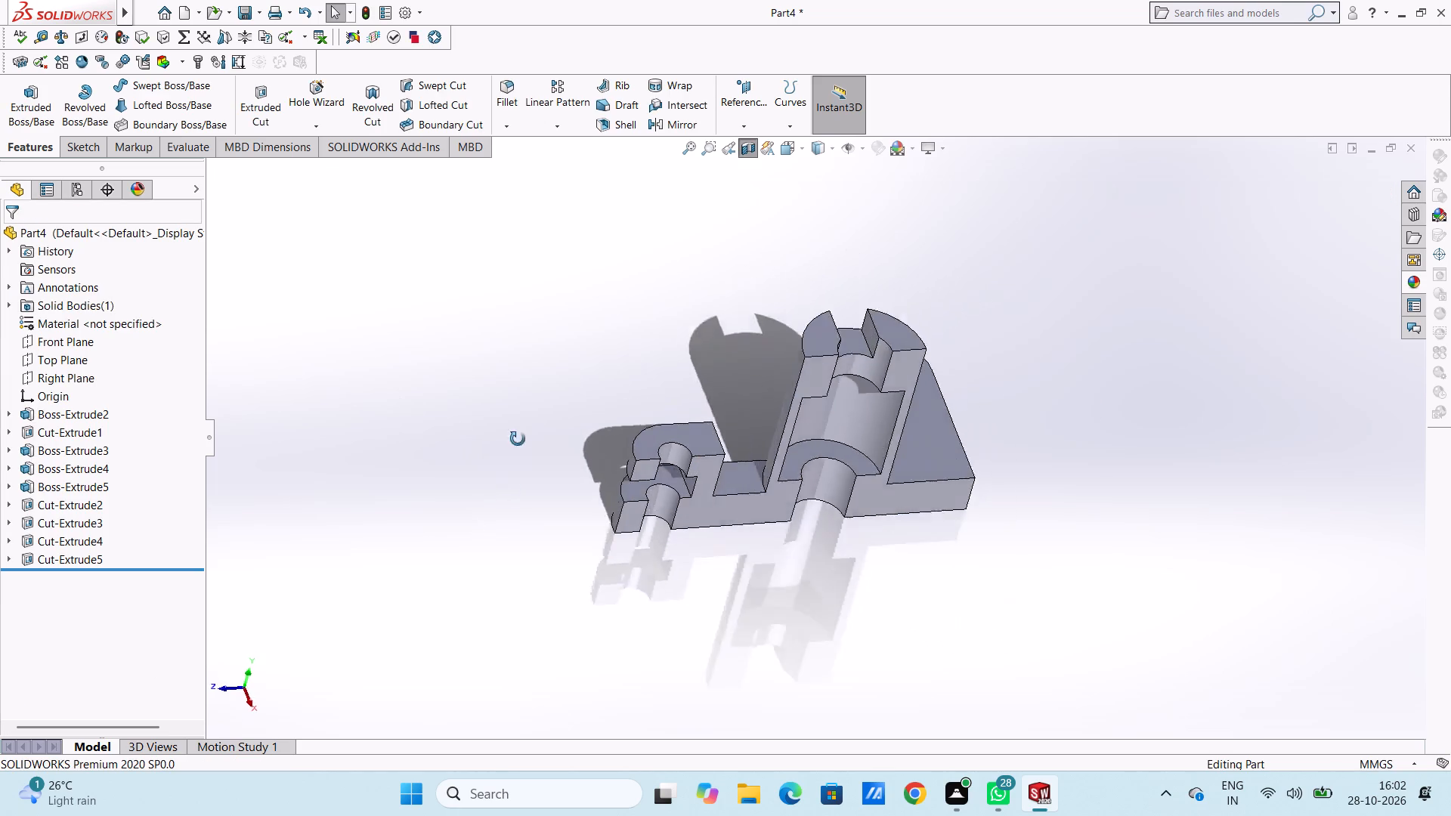
# Examine the sectioned cylinder bore and forked lug from several angles, and turn off the section view.
pyautogui.moveTo(518, 439); pyautogui.dragTo(491, 385, button='middle')
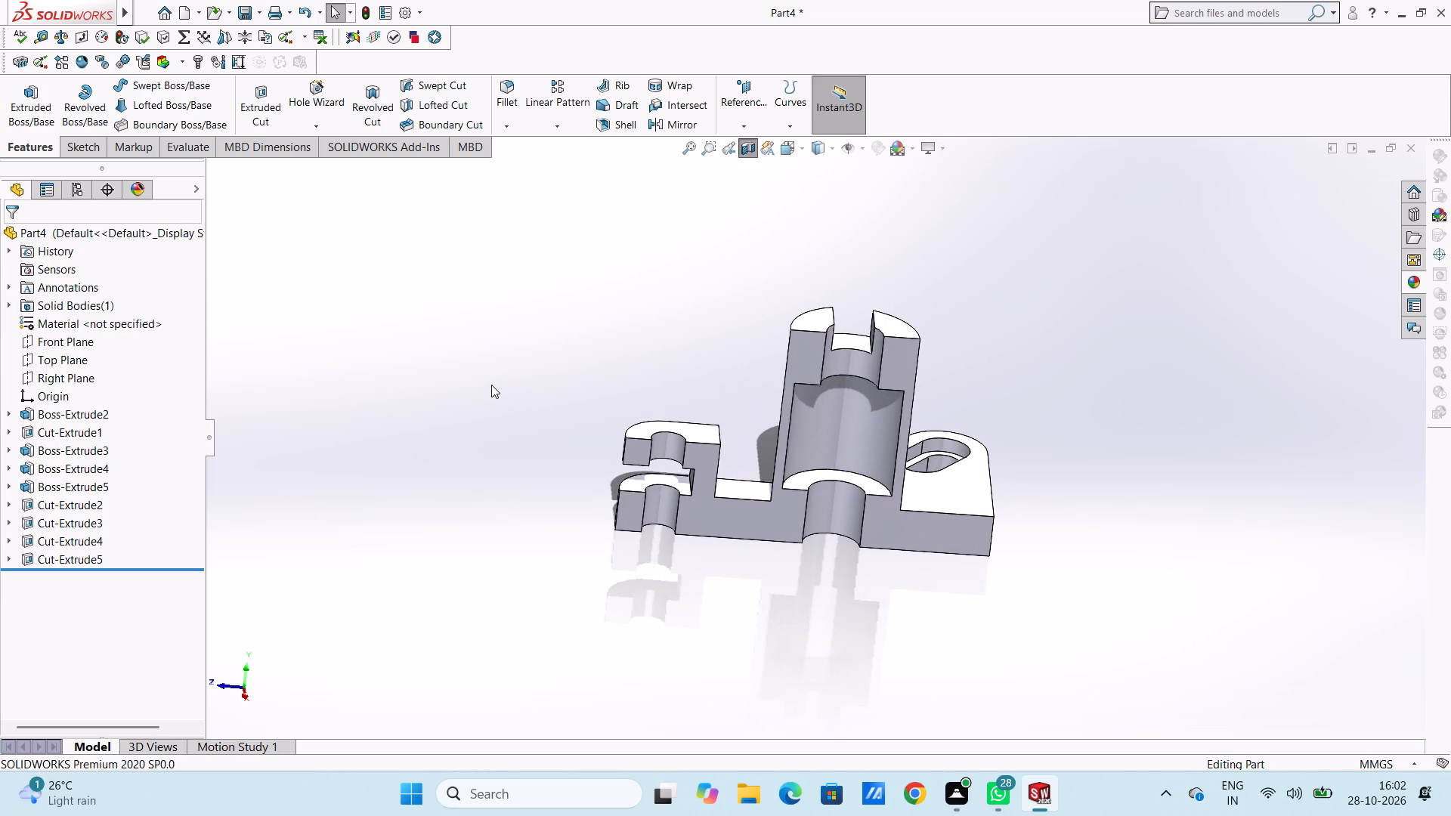
pyautogui.moveTo(605, 542); pyautogui.dragTo(577, 481, button='middle')
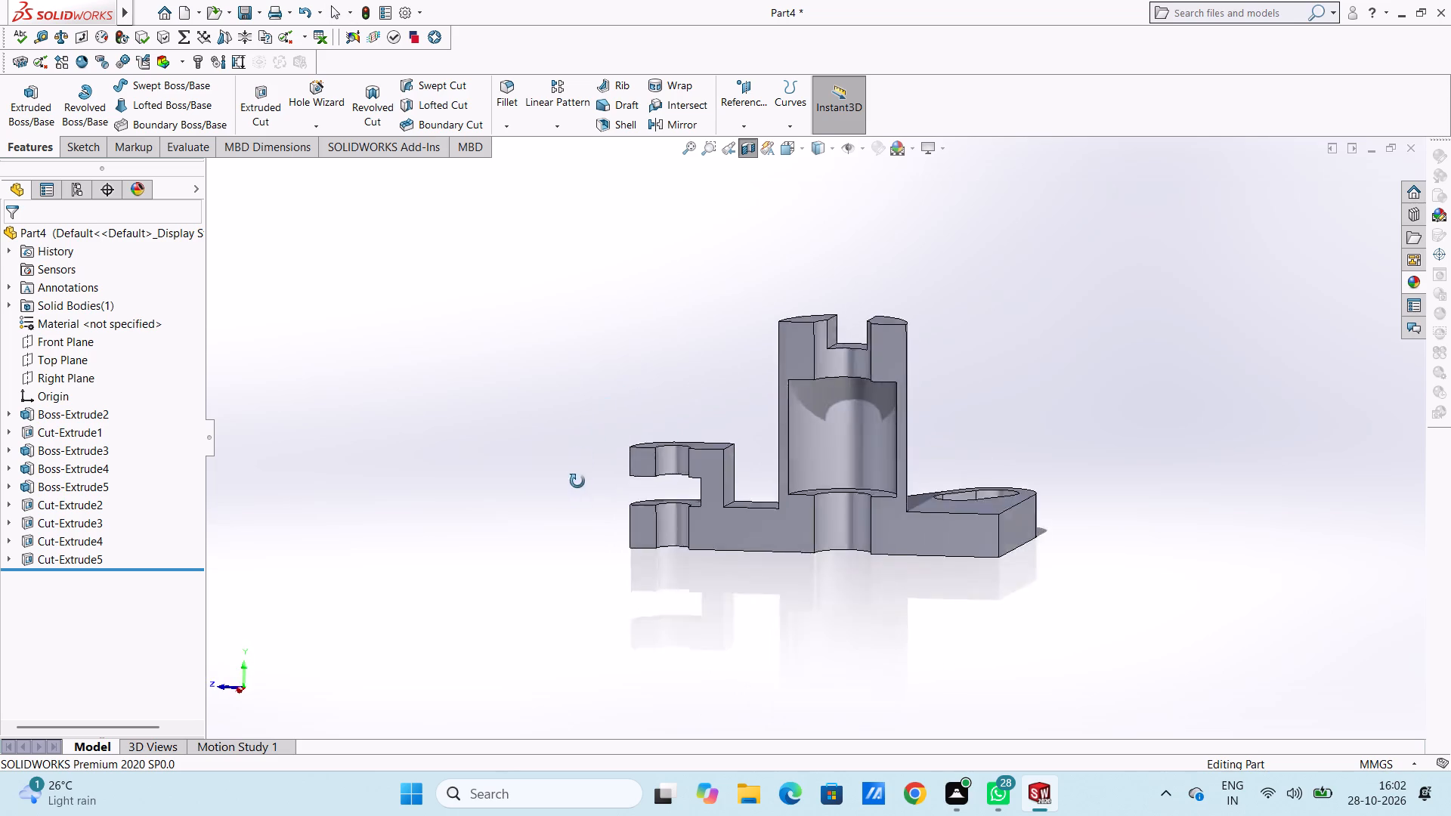
pyautogui.moveTo(577, 481); pyautogui.dragTo(551, 481, button='middle')
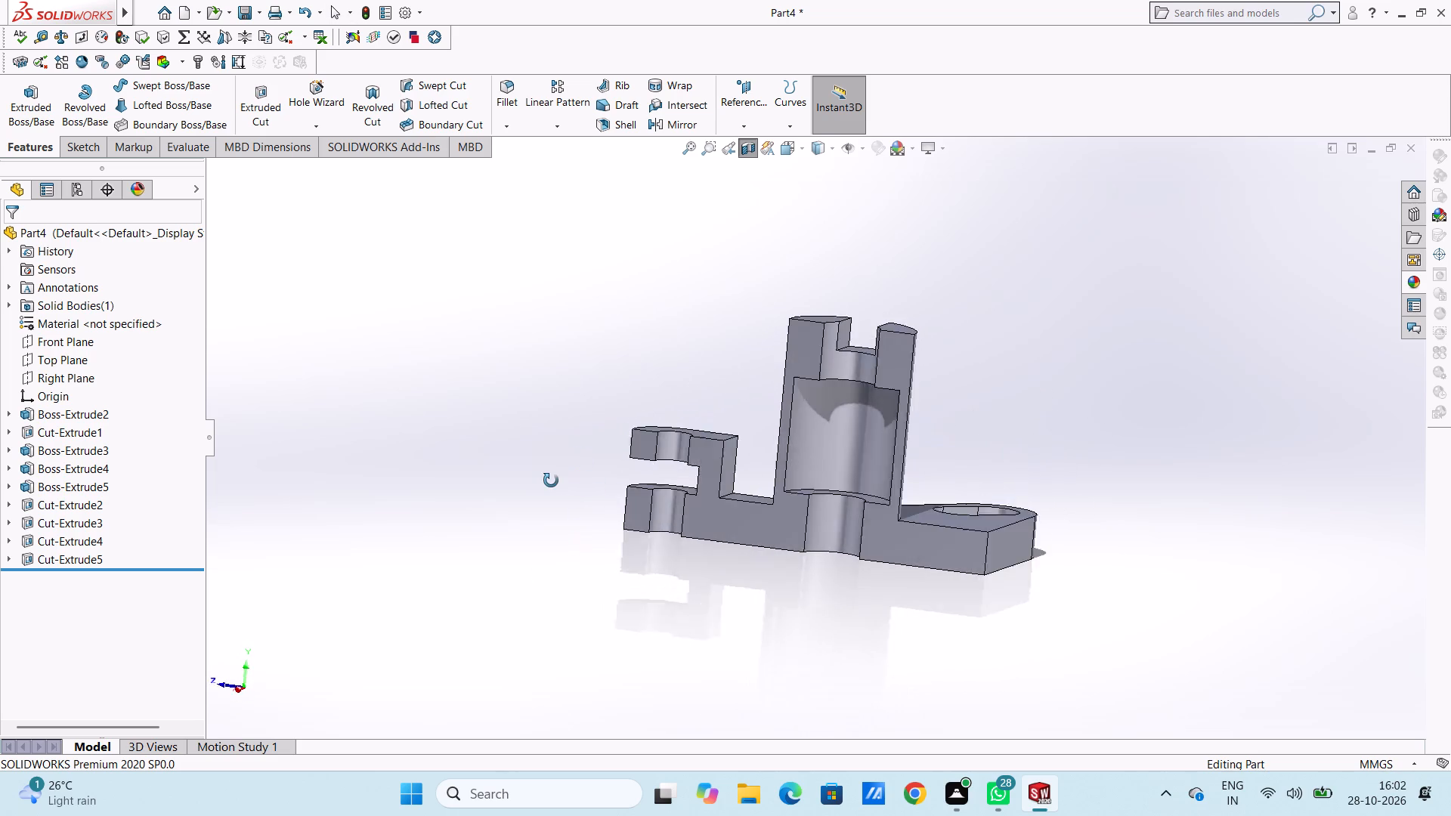
pyautogui.moveTo(551, 481); pyautogui.dragTo(550, 490, button='middle')
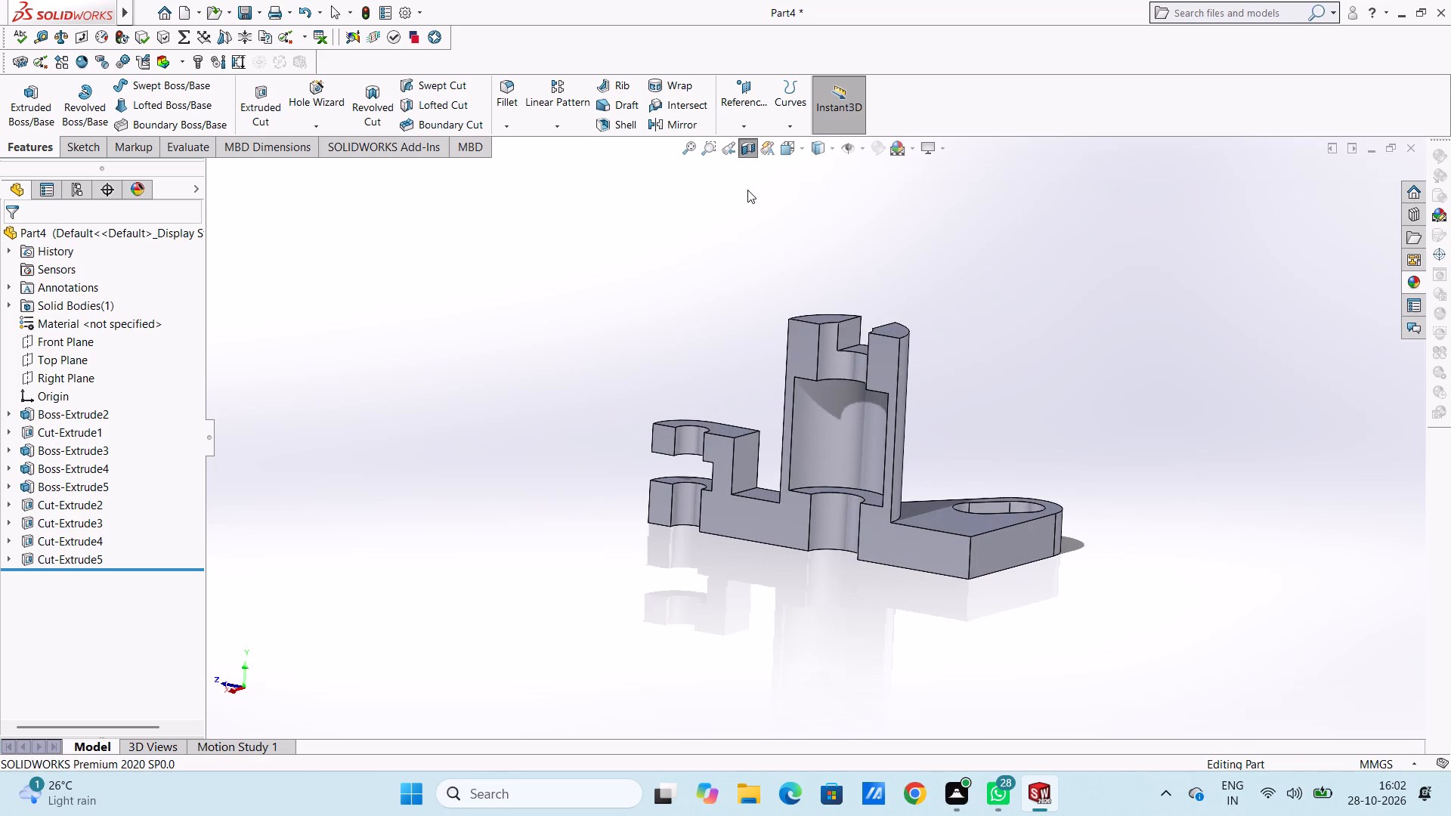
pyautogui.click(750, 160)
pyautogui.click(747, 153)
# Examine the complete part from above, the side and underneath, including the top slot, forked lug and base slots.
pyautogui.moveTo(623, 354); pyautogui.dragTo(620, 363, button='middle')
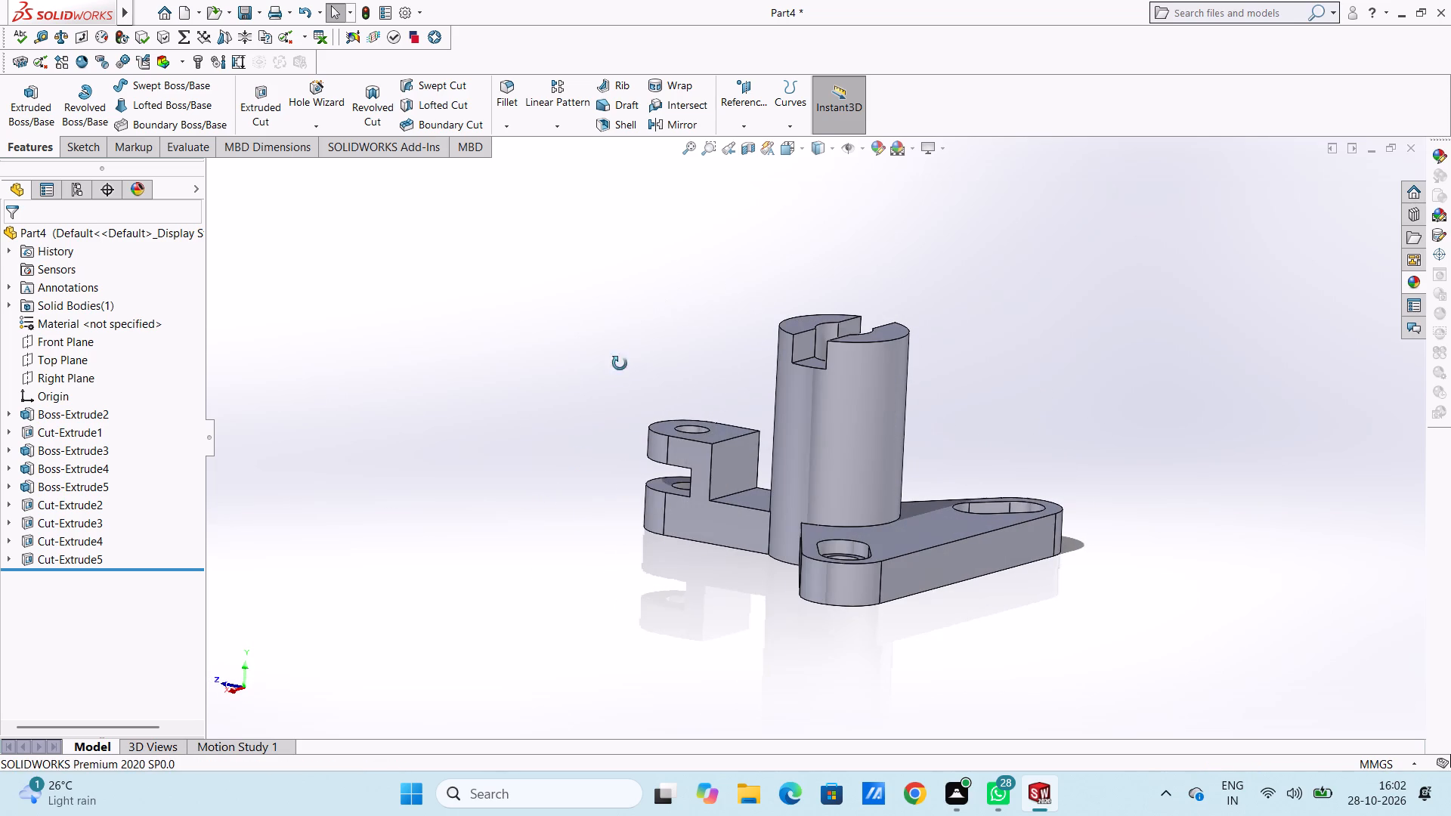
pyautogui.moveTo(620, 363); pyautogui.dragTo(642, 661, button='middle')
pyautogui.moveTo(533, 515); pyautogui.dragTo(545, 614, button='middle')
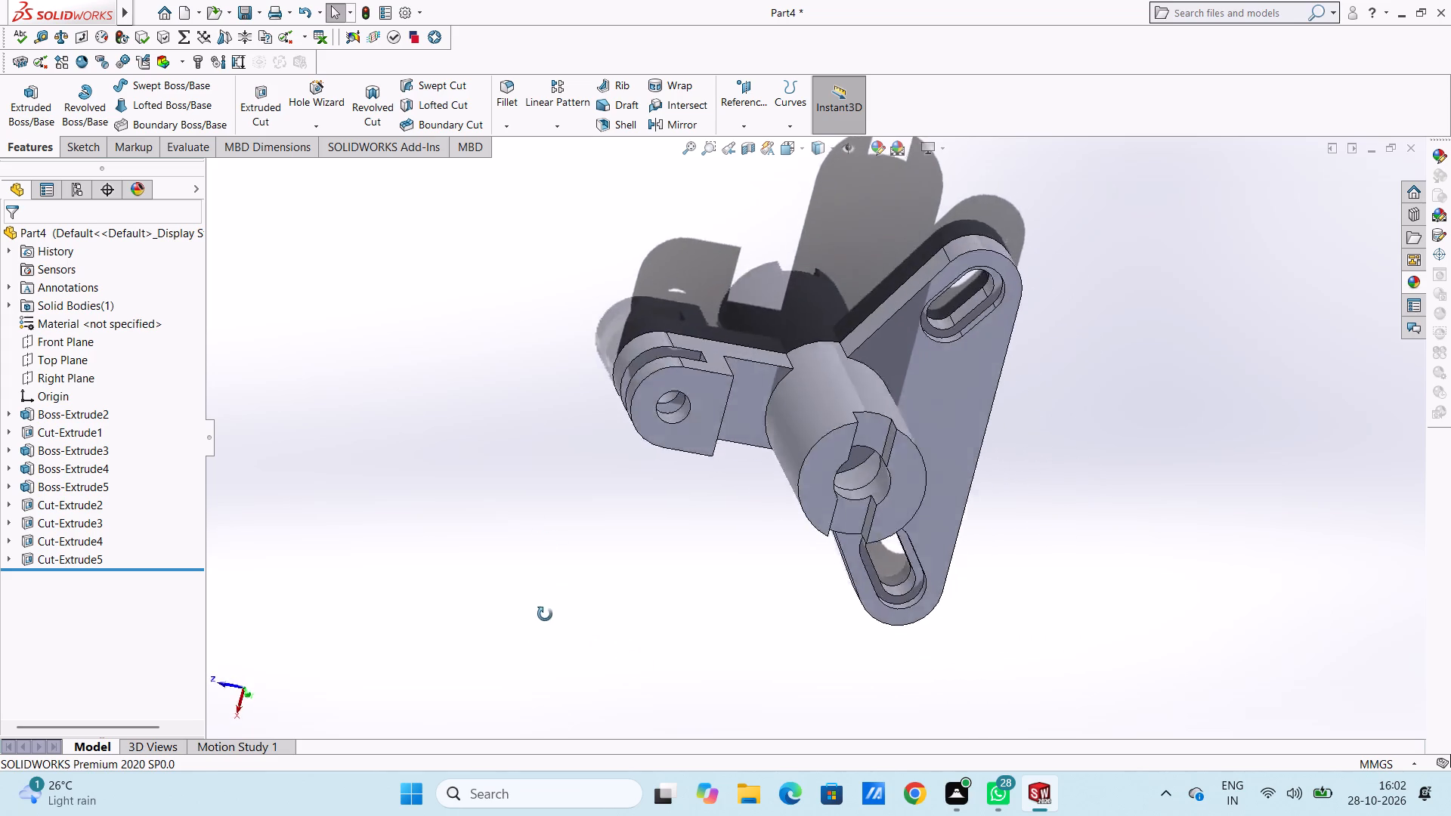
pyautogui.moveTo(545, 614); pyautogui.dragTo(544, 437, button='middle')
pyautogui.moveTo(530, 567); pyautogui.dragTo(490, 428, button='middle')
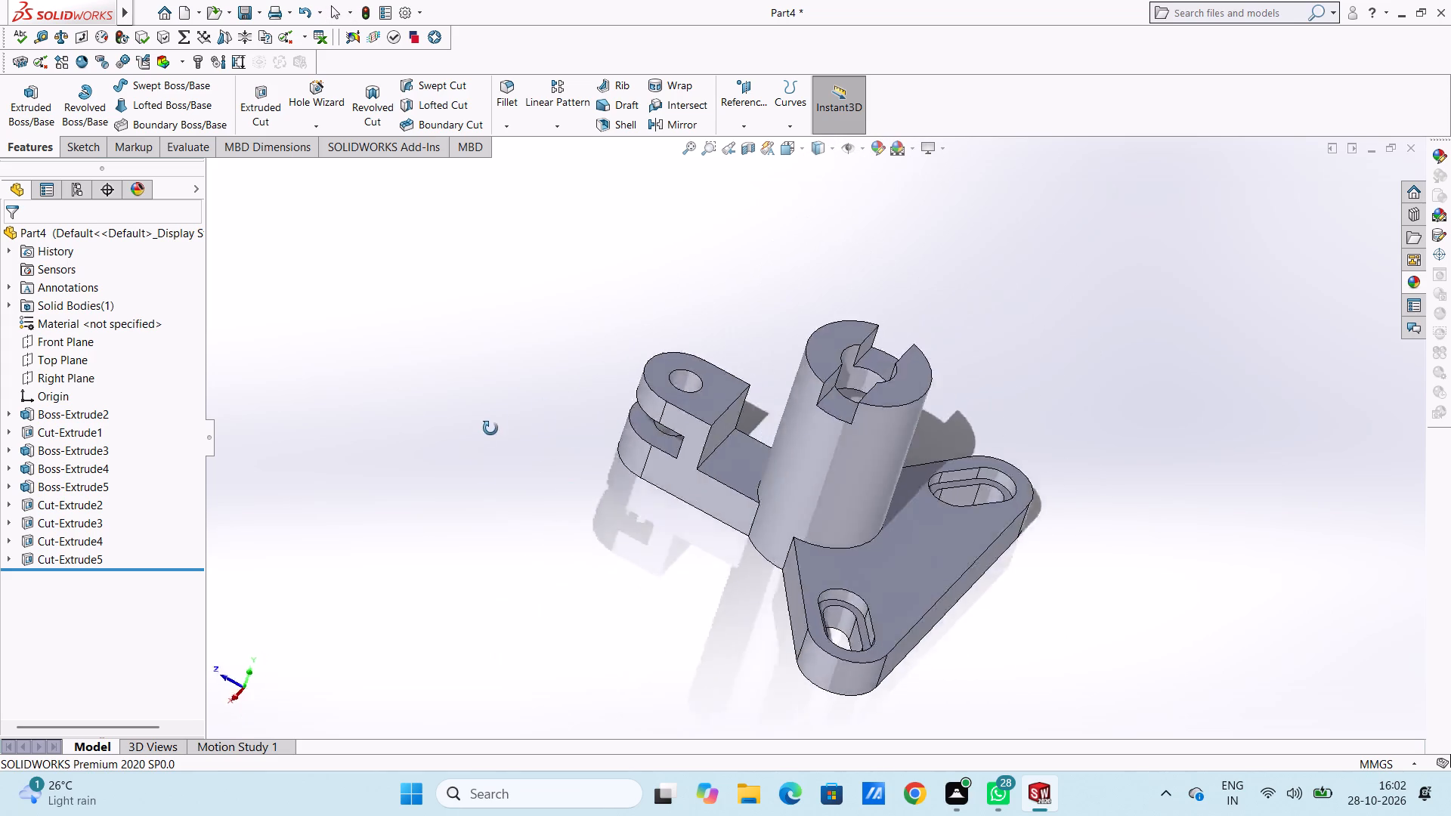
pyautogui.moveTo(490, 428); pyautogui.dragTo(439, 583, button='middle')
pyautogui.moveTo(692, 604); pyautogui.dragTo(834, 335, button='middle')
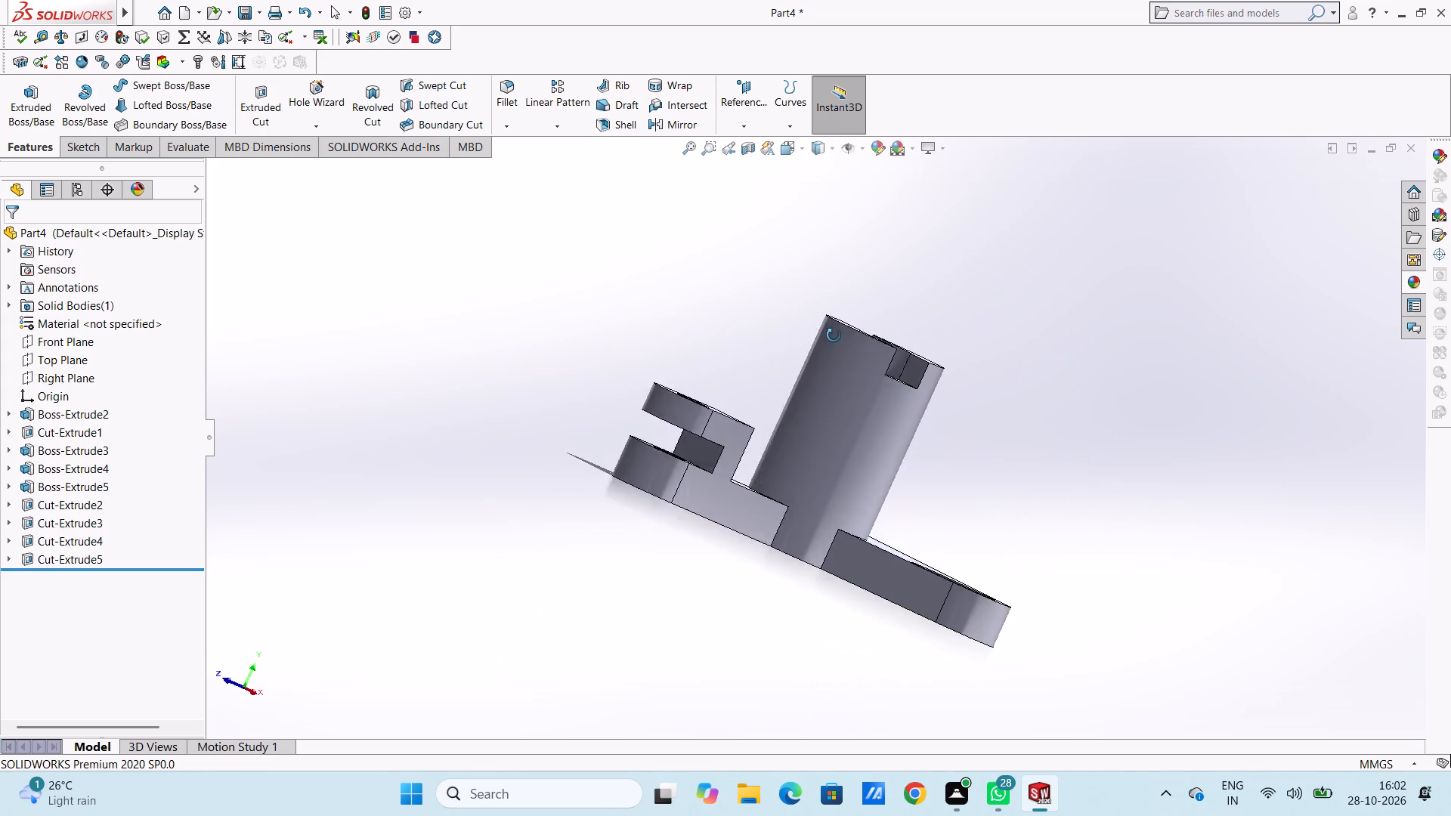
pyautogui.moveTo(834, 335); pyautogui.dragTo(849, 324, button='middle')
pyautogui.moveTo(855, 320); pyautogui.dragTo(836, 274, button='middle')
pyautogui.moveTo(988, 435); pyautogui.dragTo(988, 428, button='middle')
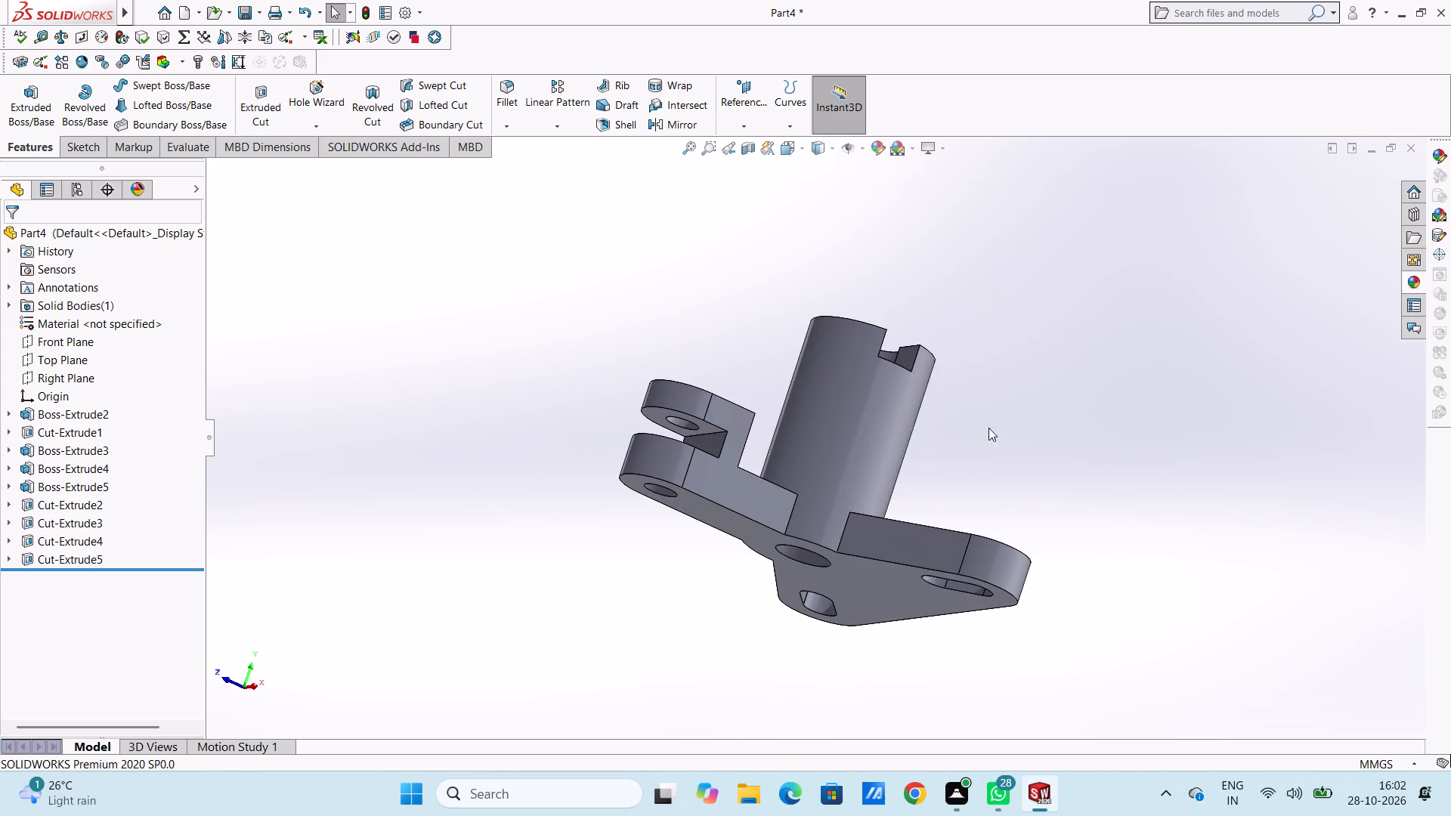
pyautogui.moveTo(988, 428); pyautogui.dragTo(916, 638, button='middle')
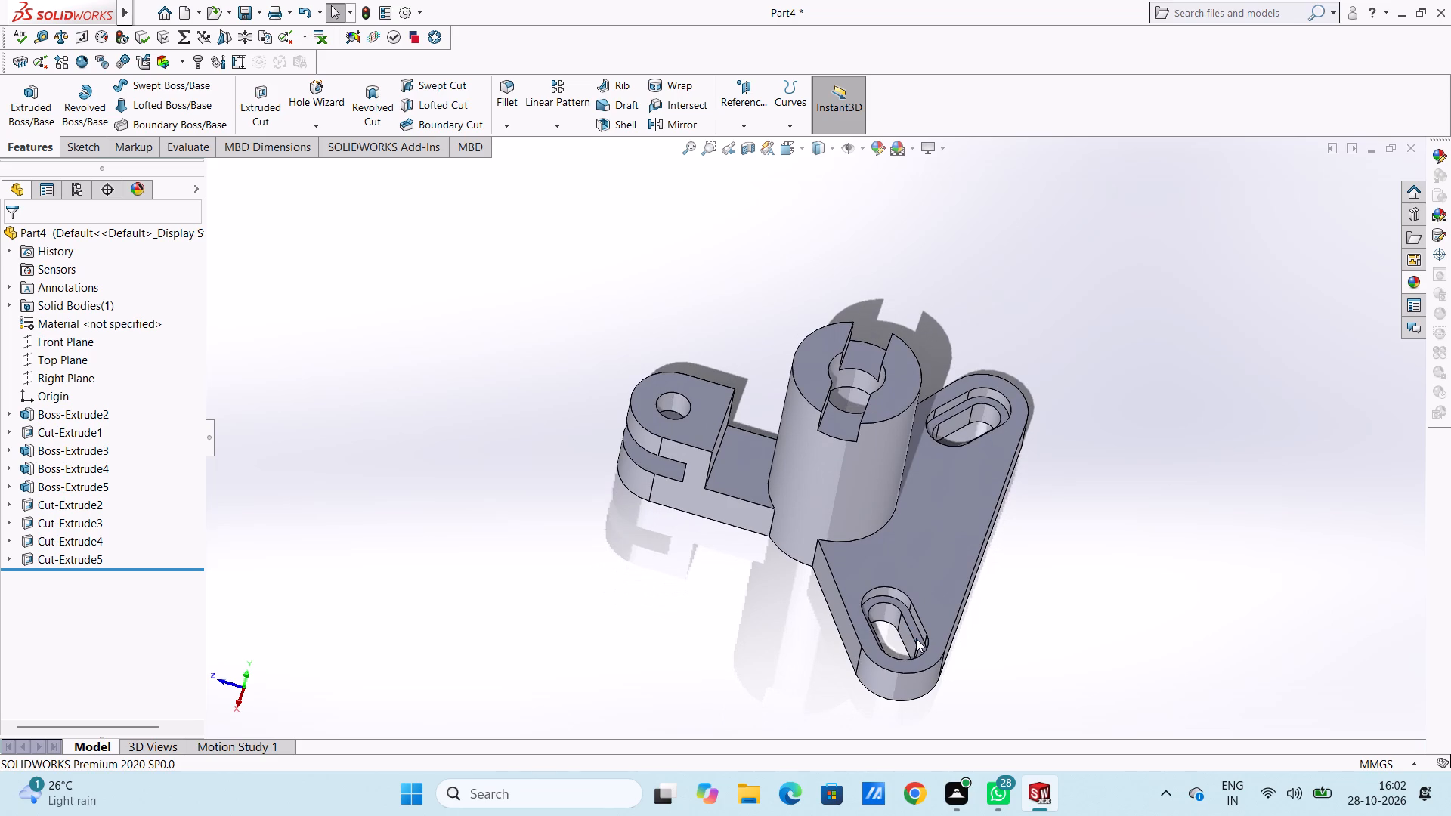
# Create a reference plane at 0 mm offset from the Right Plane.
pyautogui.hotkey('ctrl', '5')
pyautogui.scroll(5, 625, 481)
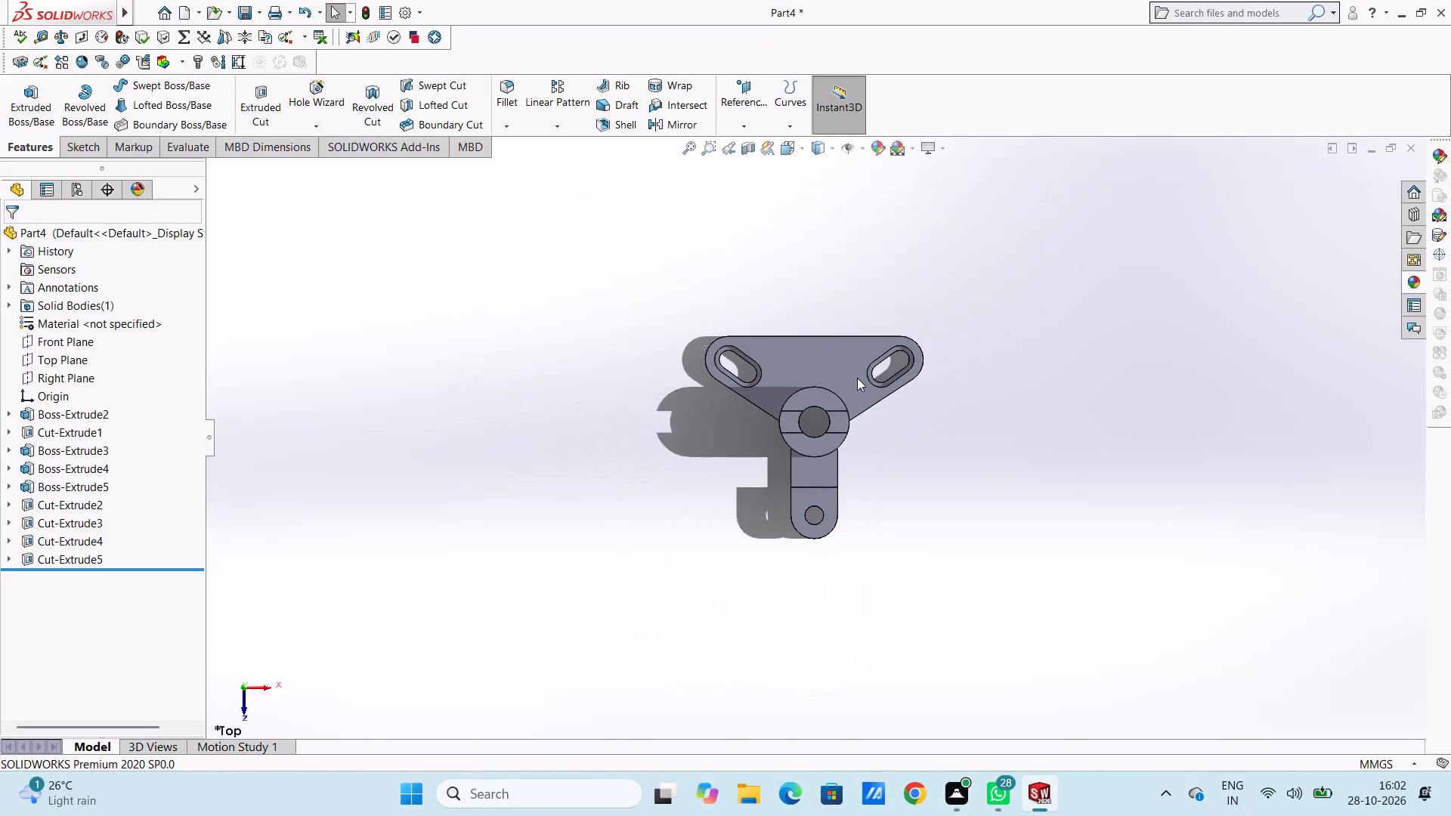
pyautogui.scroll(-2, 852, 436)
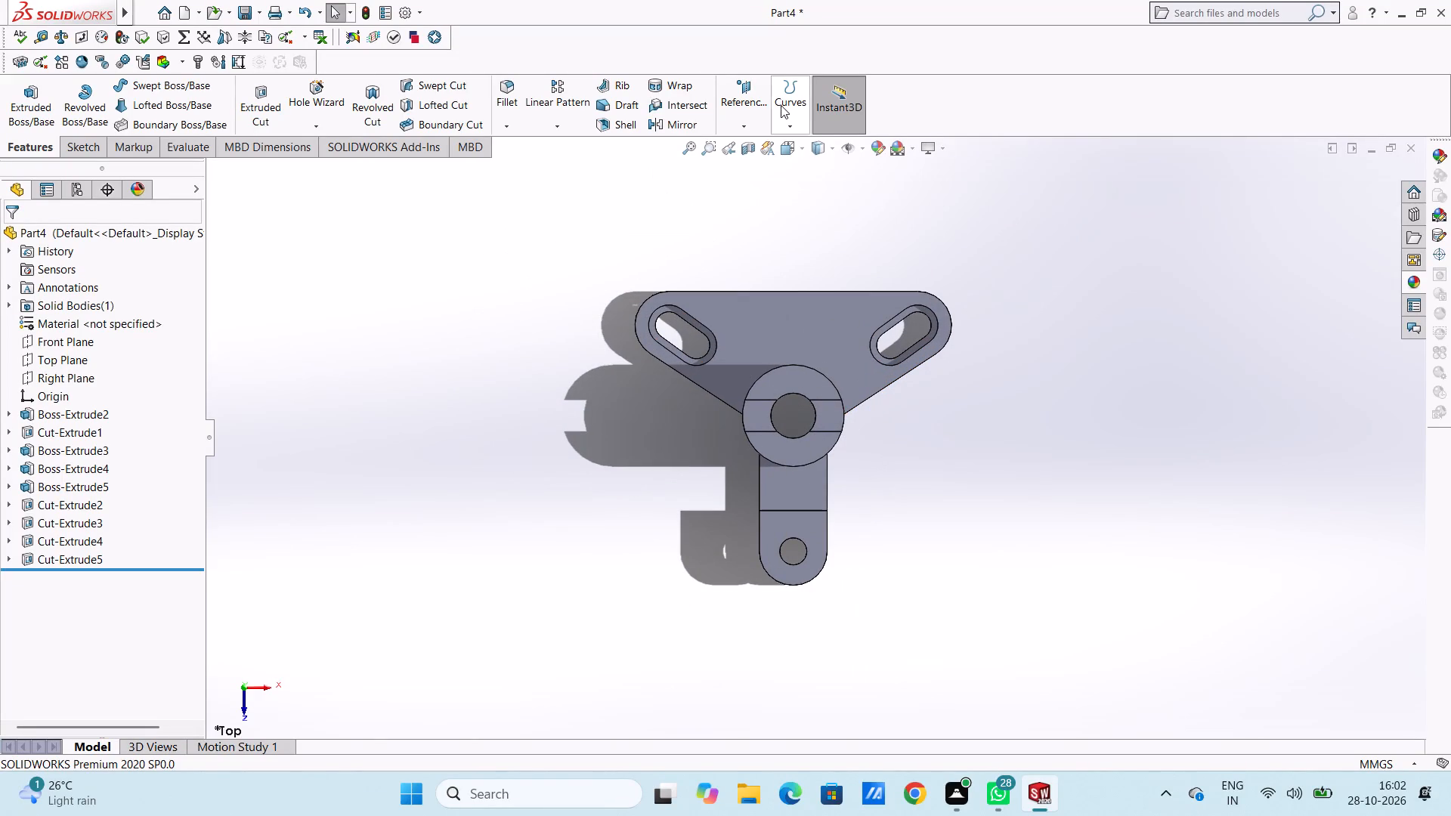
pyautogui.click(746, 91)
pyautogui.click(781, 144)
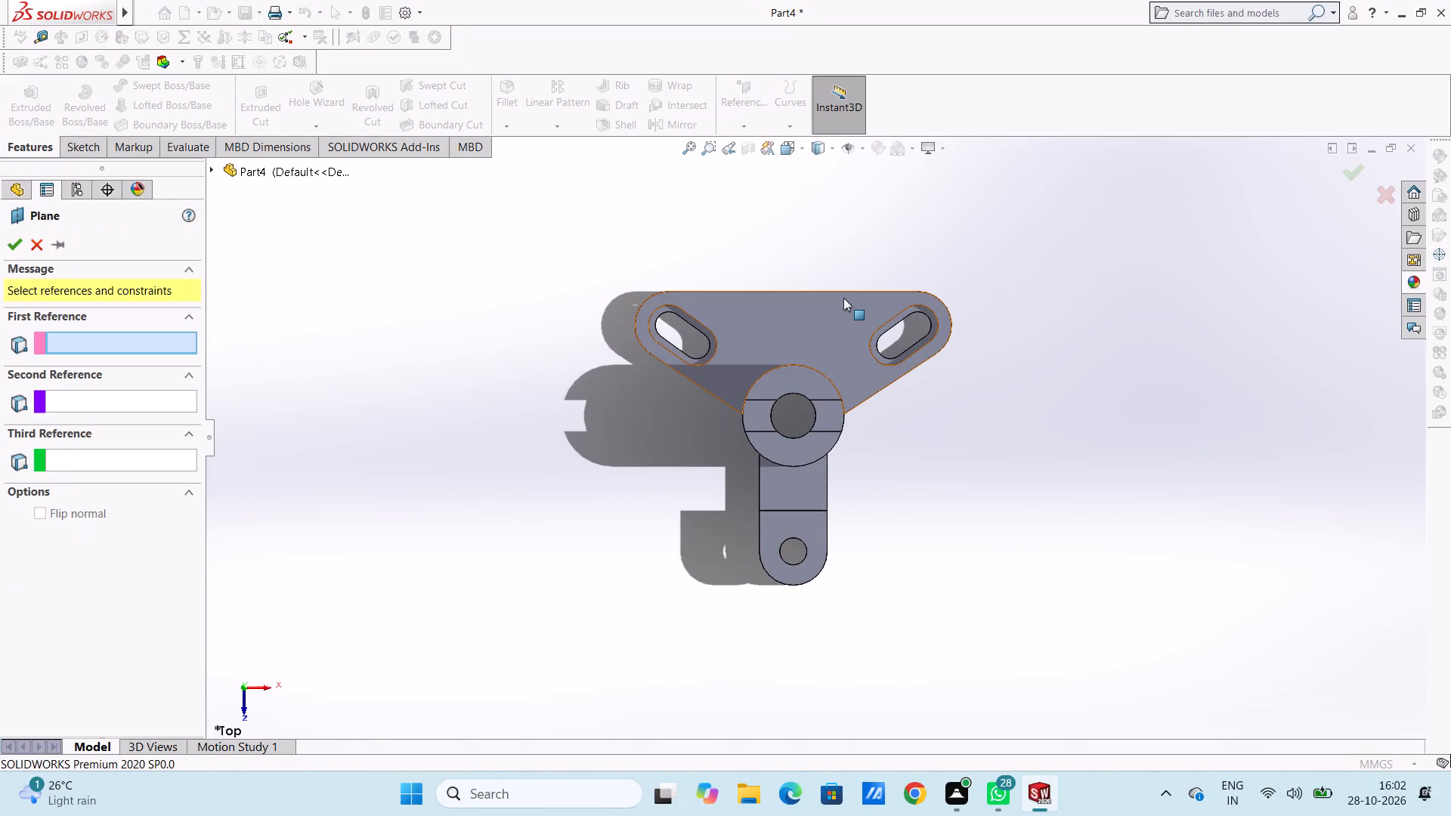
pyautogui.click(249, 177)
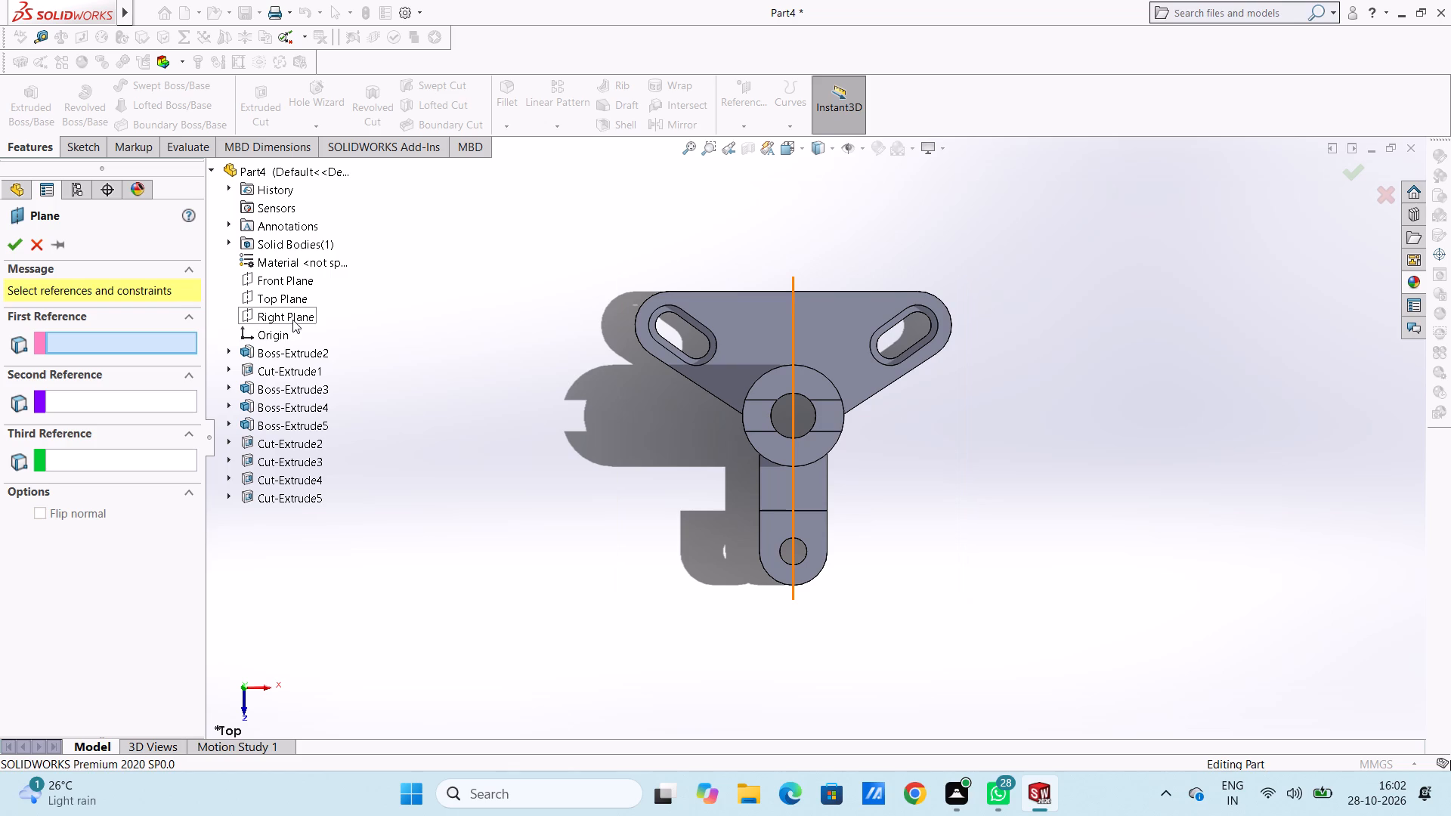
pyautogui.click(292, 320)
pyautogui.doubleClick(138, 479)
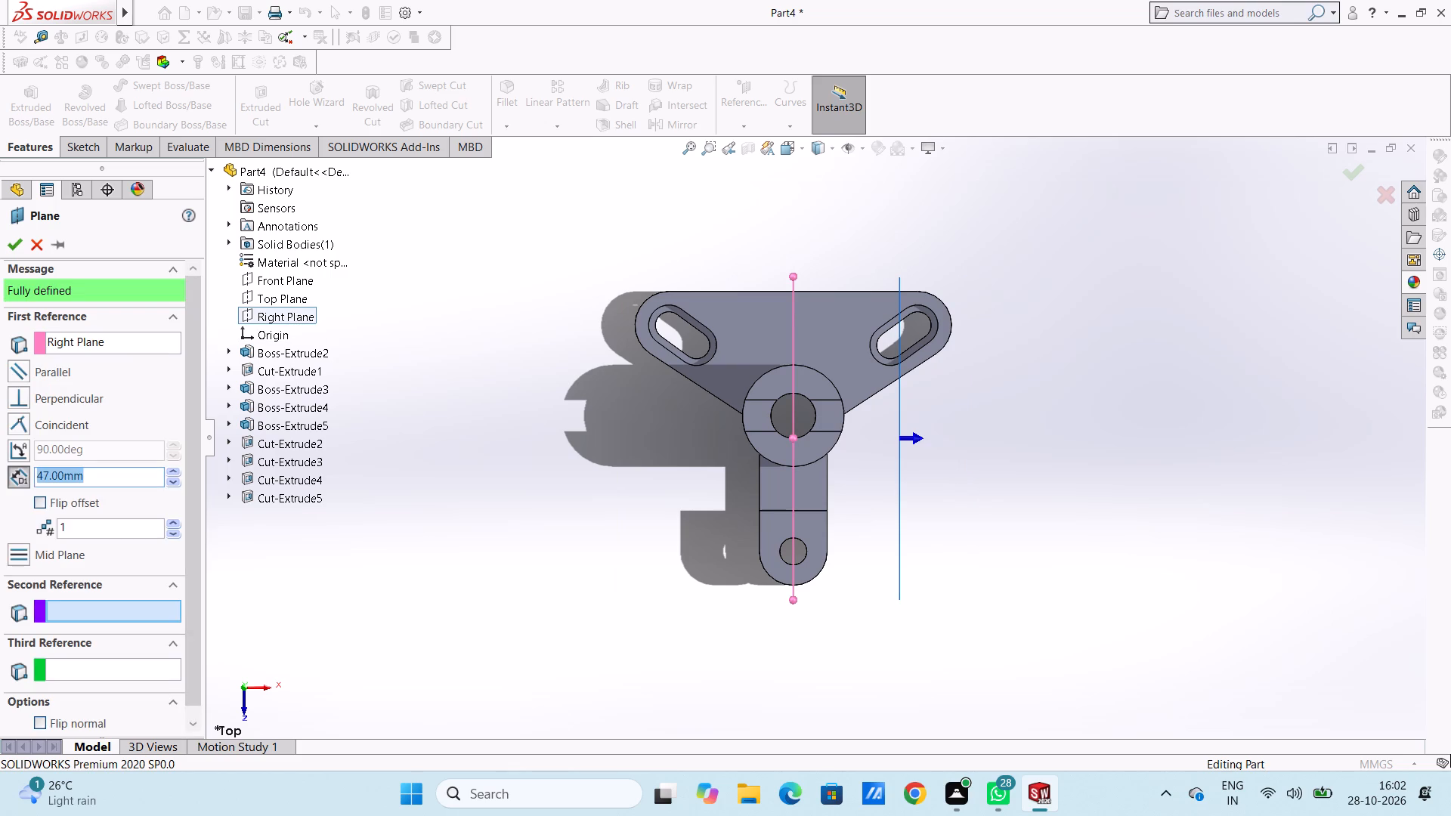
pyautogui.press('0')
pyautogui.press('Return')
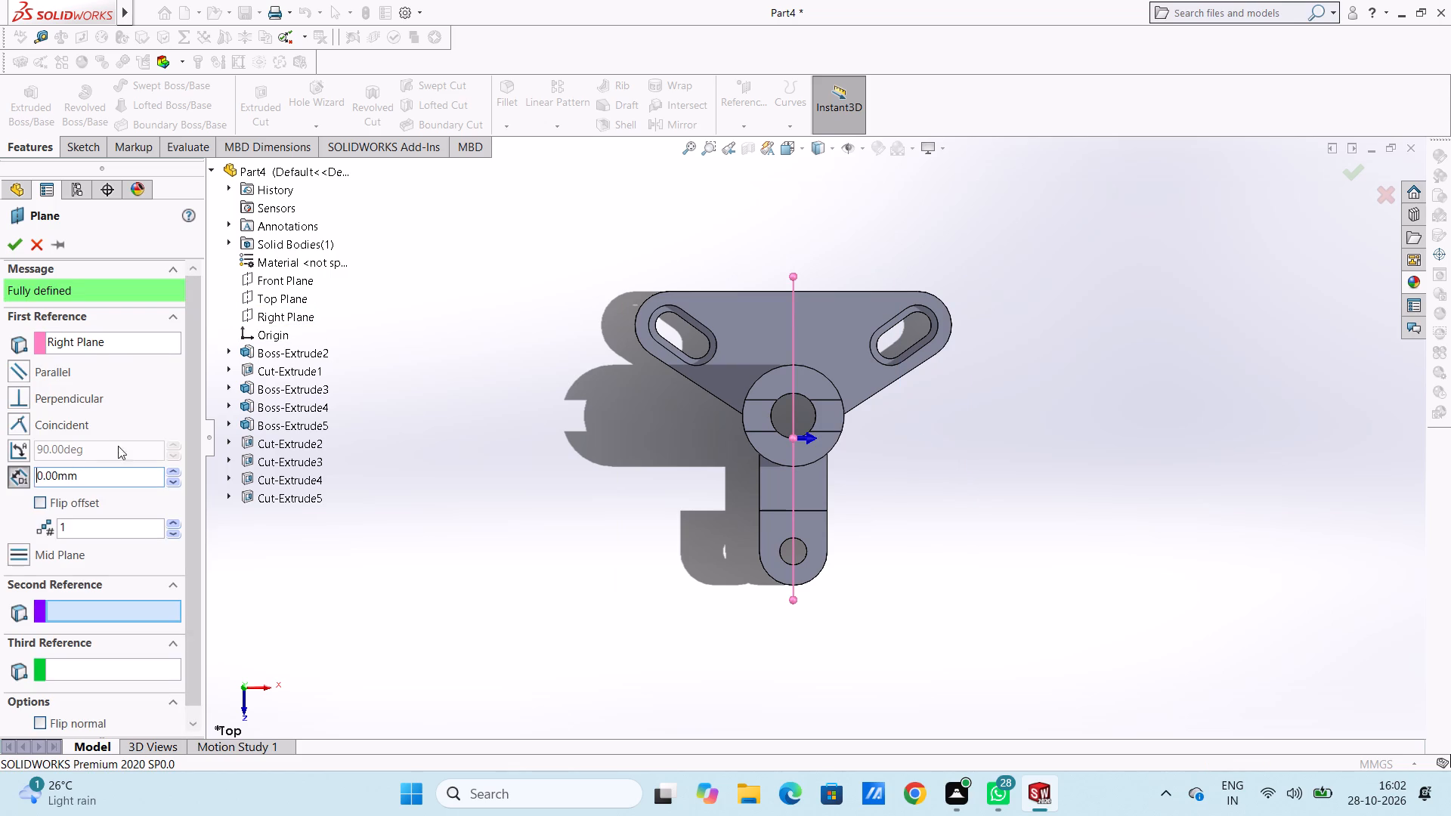
pyautogui.moveTo(14, 240); pyautogui.dragTo(22, 252)
pyautogui.click(500, 480)
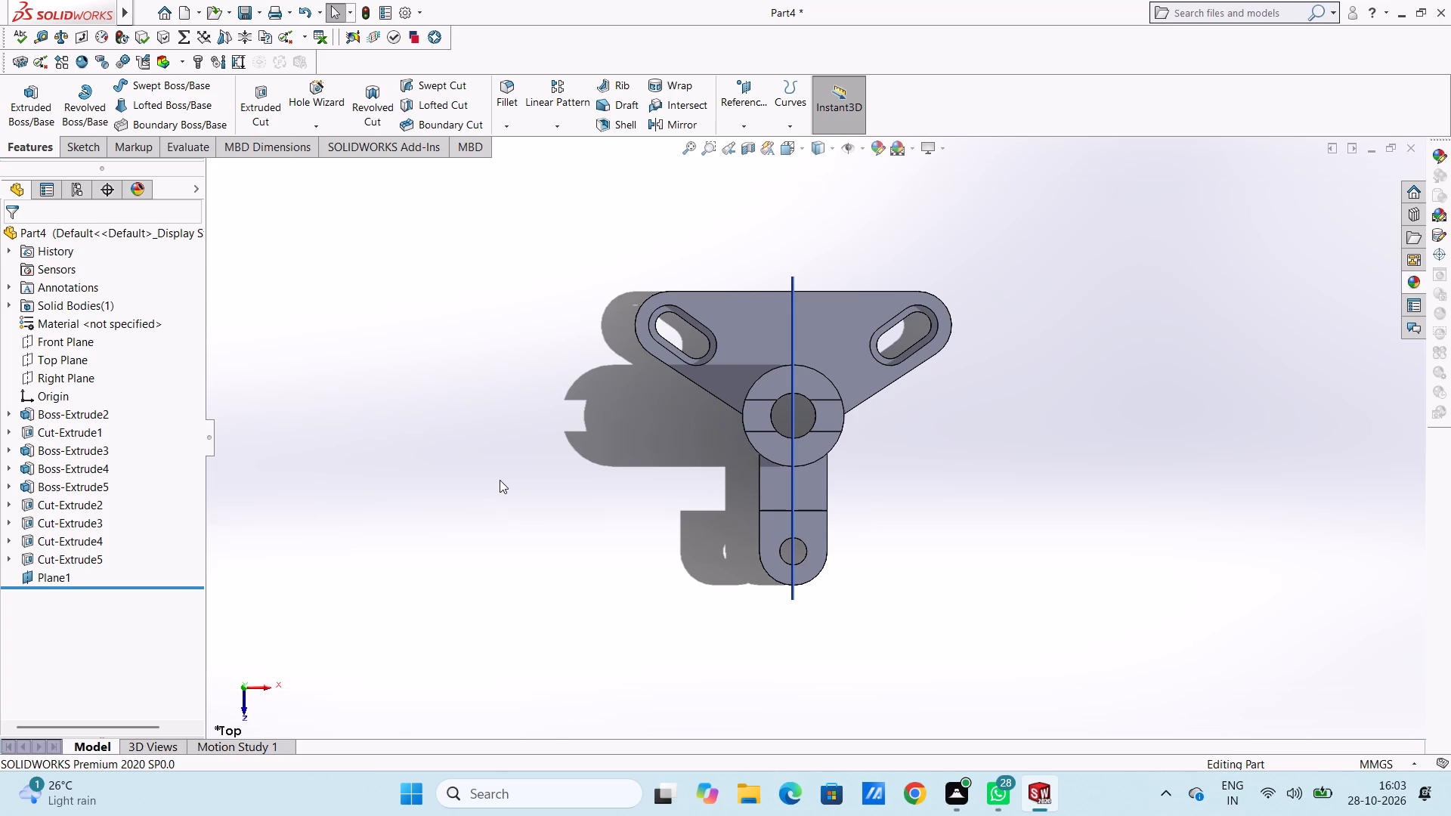
# Sketch on the new plane a sloped line from the forked lug's top inner corner to the cylinder's adjacent top corner.
pyautogui.hotkey('ctrl', '3')
pyautogui.hotkey('ctrl', '4')
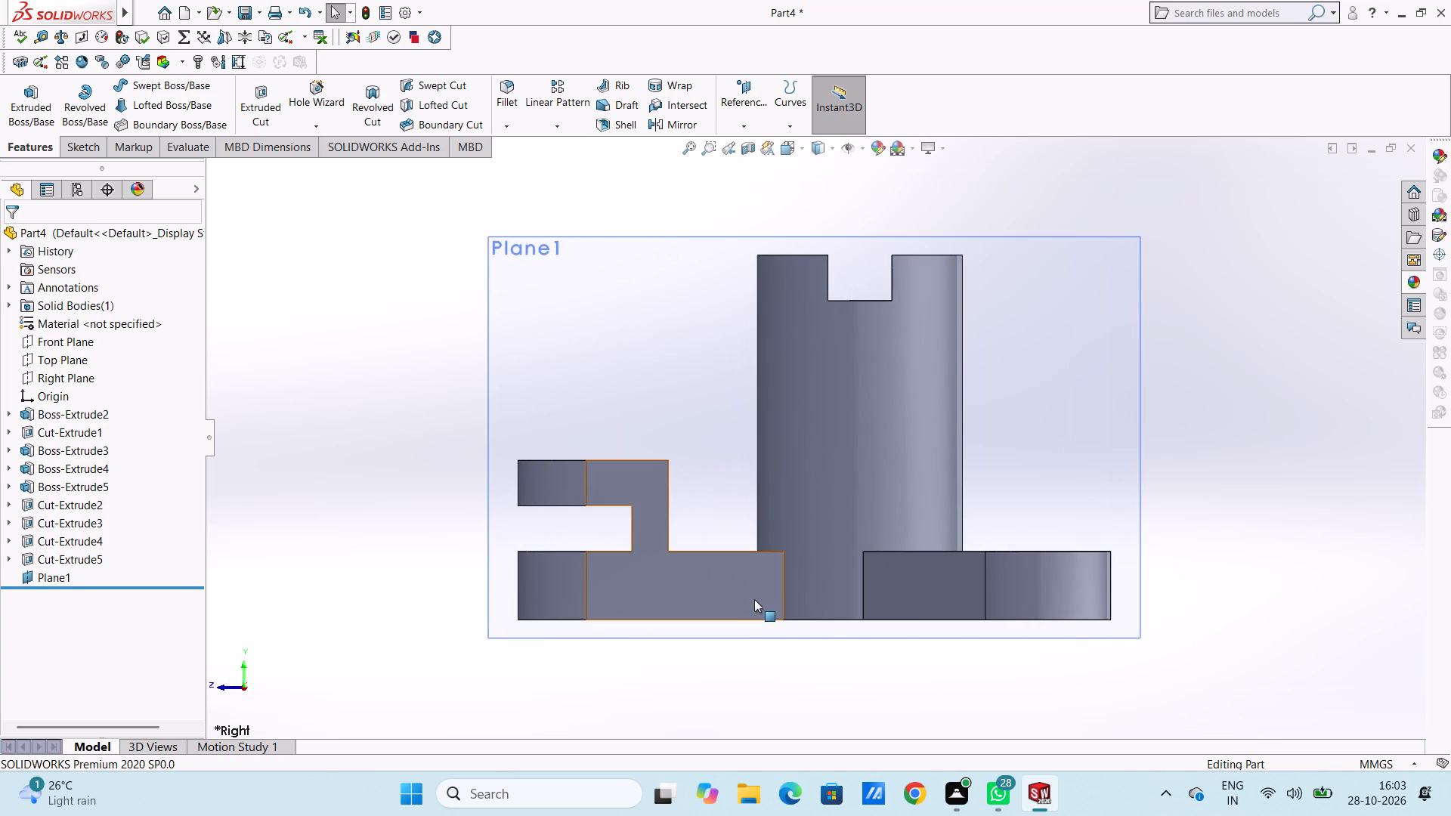
pyautogui.scroll(4, 792, 573)
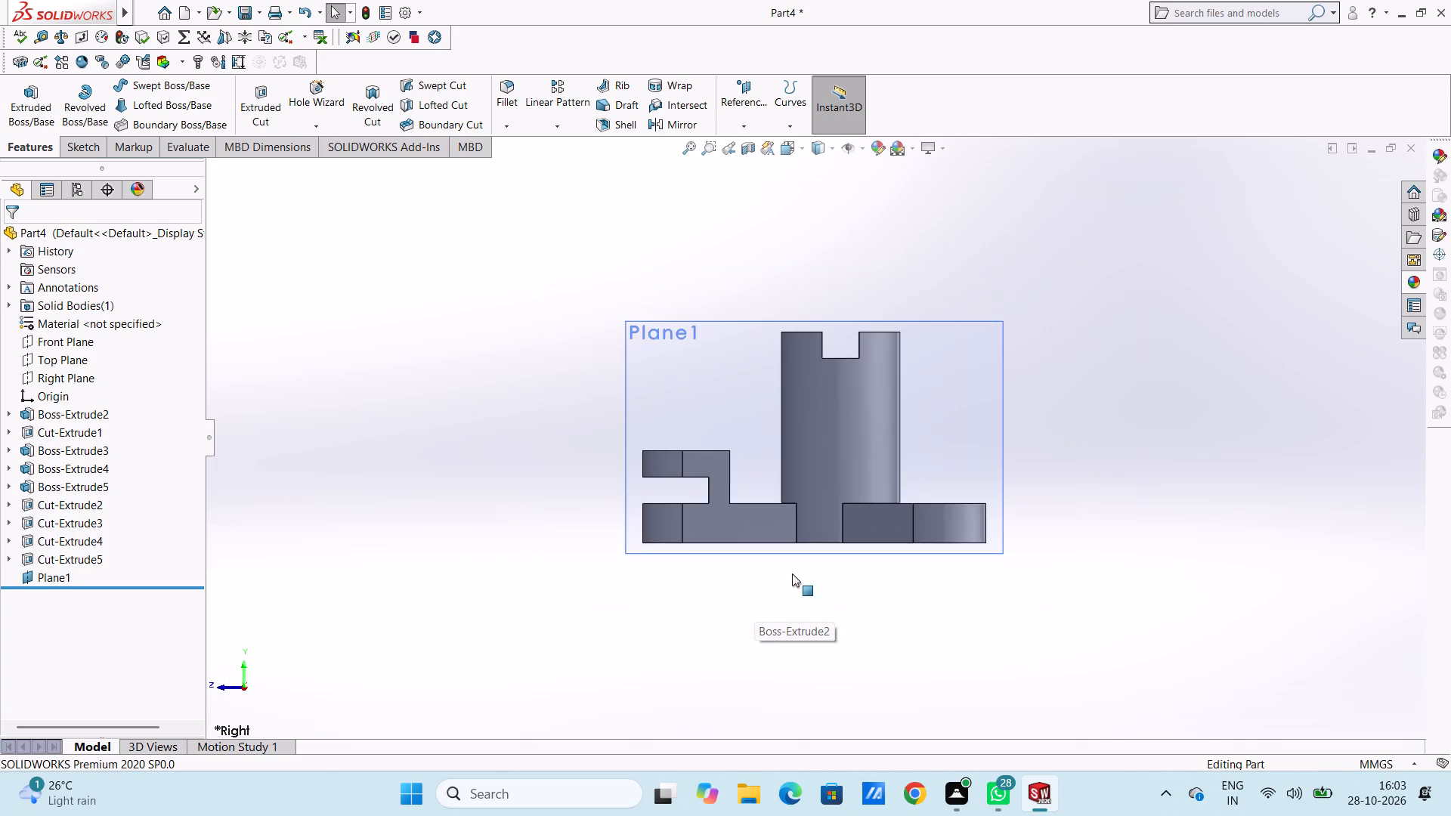
pyautogui.scroll(-2, 814, 553)
pyautogui.click(636, 283)
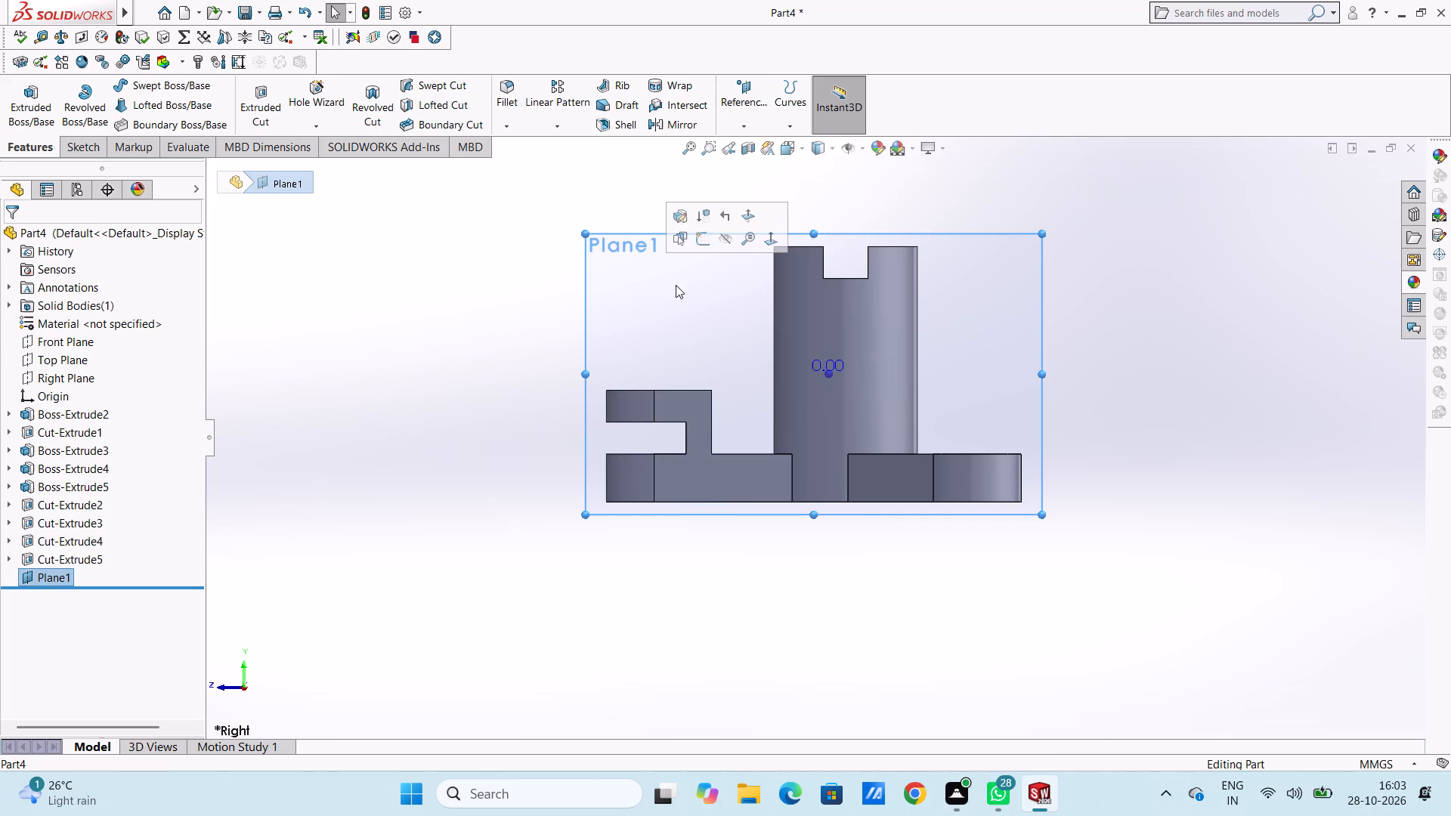
pyautogui.click(704, 244)
pyautogui.click(459, 335)
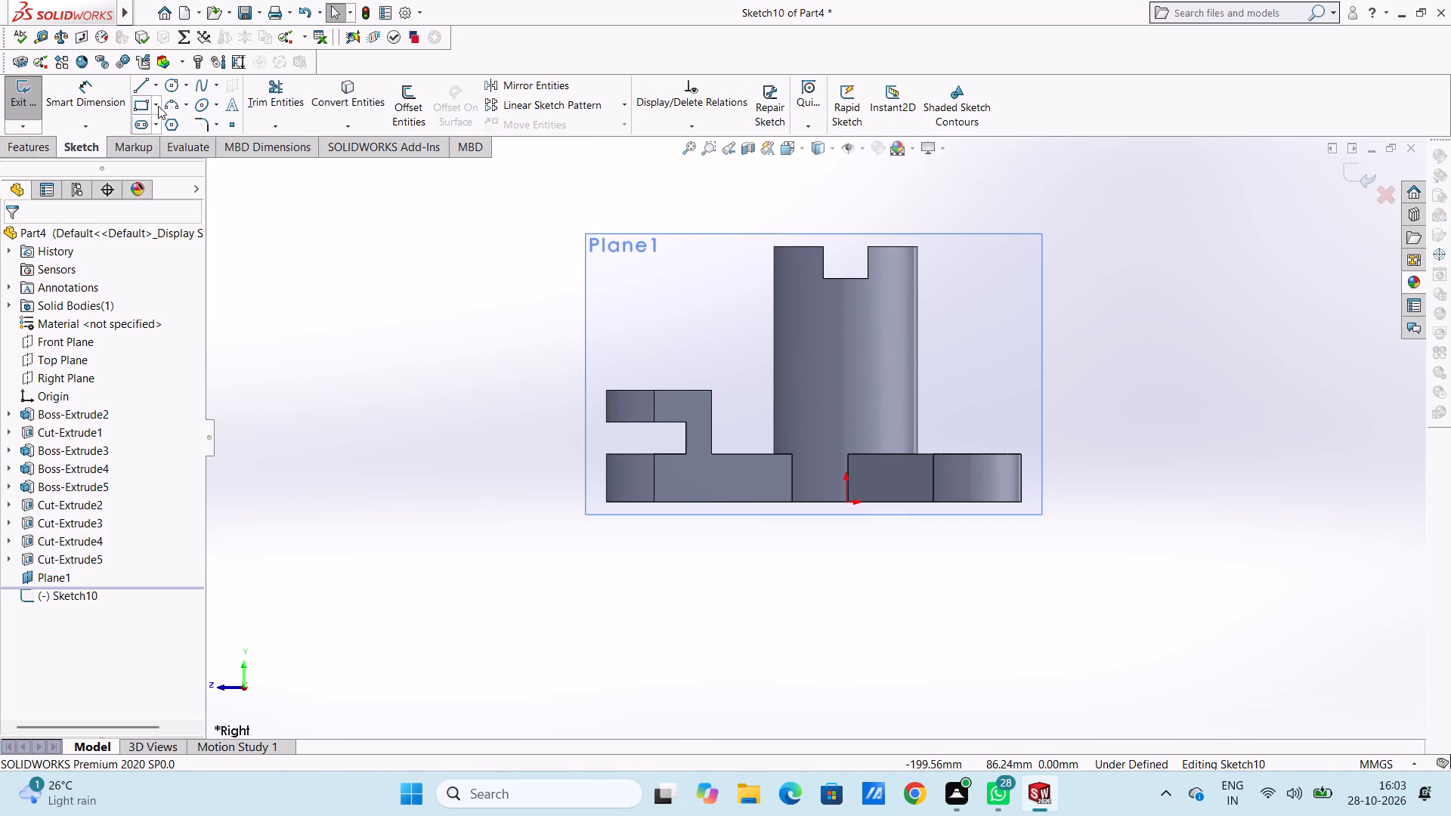
pyautogui.click(144, 88)
pyautogui.scroll(-2, 843, 376)
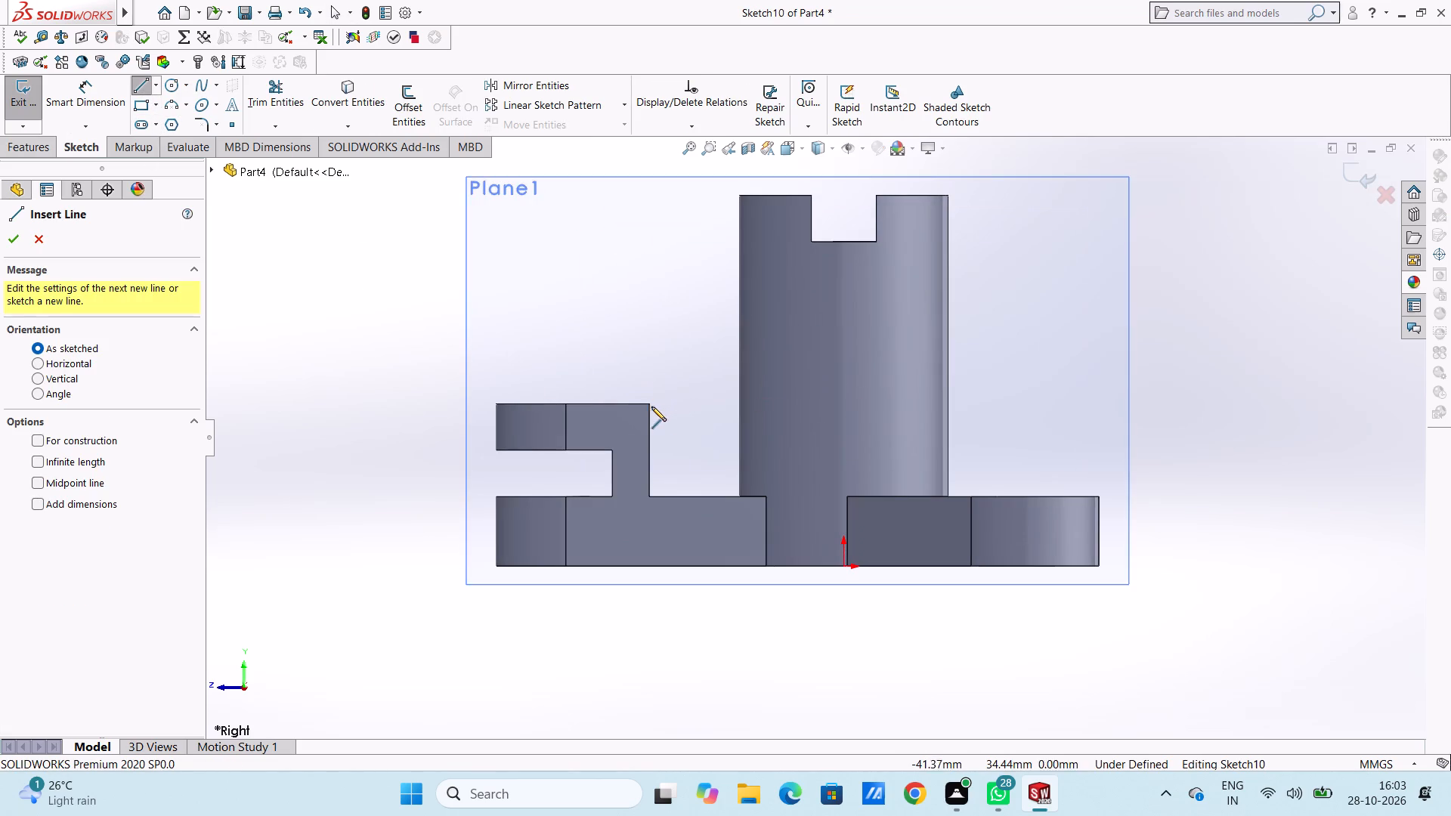
pyautogui.click(651, 406)
pyautogui.click(738, 196)
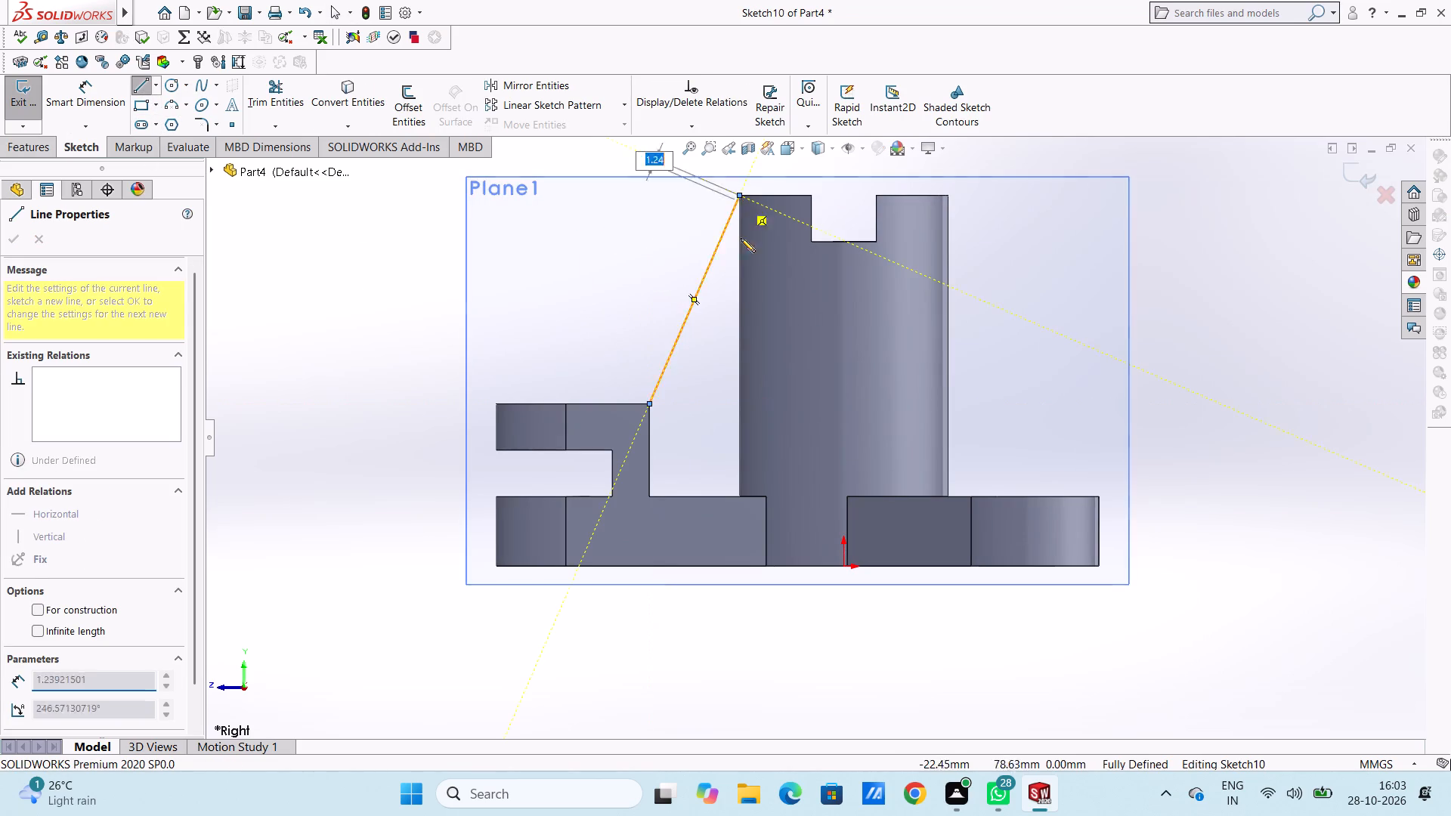
pyautogui.rightClick(352, 323)
pyautogui.click(364, 338)
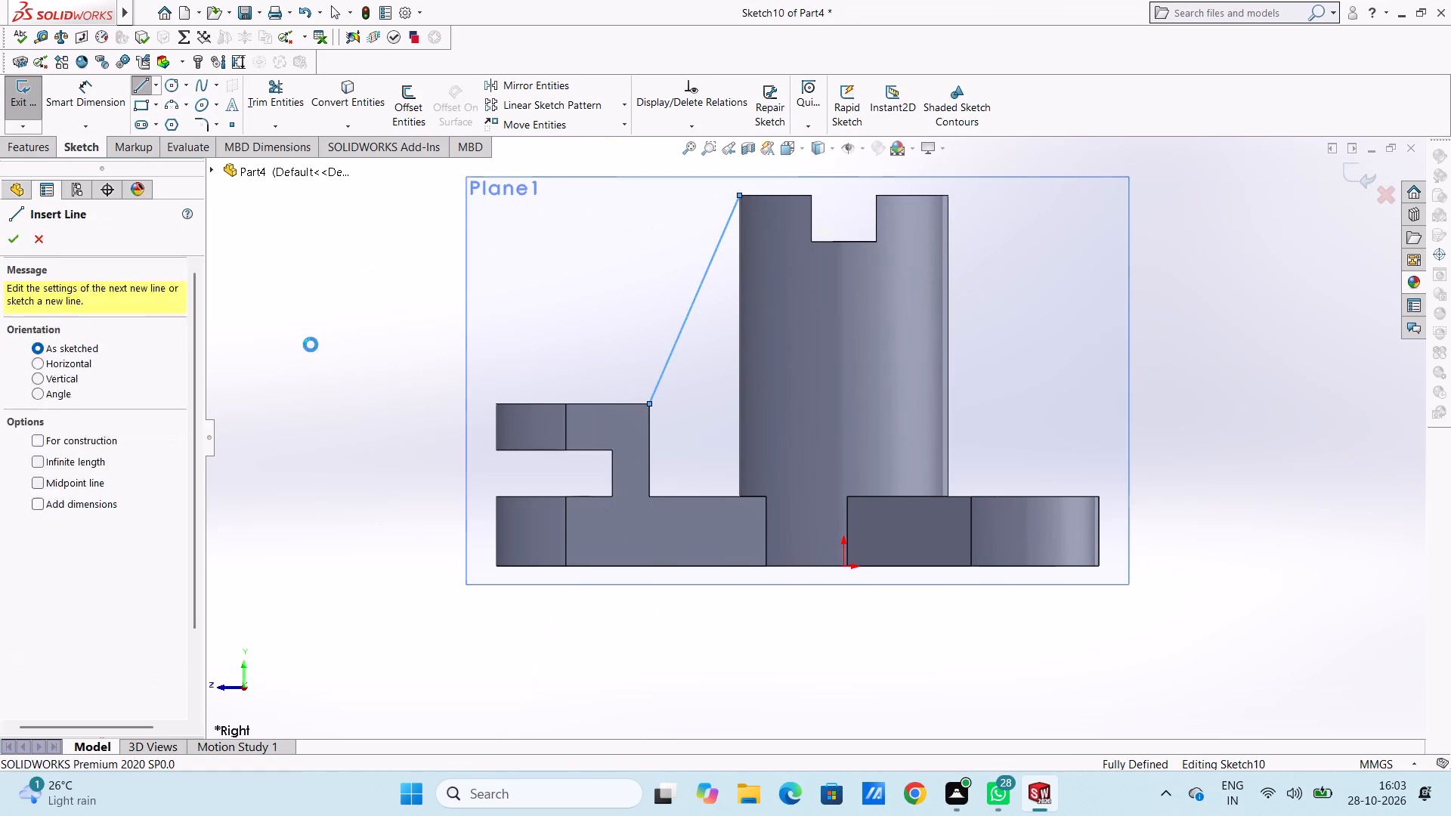
pyautogui.click(310, 345)
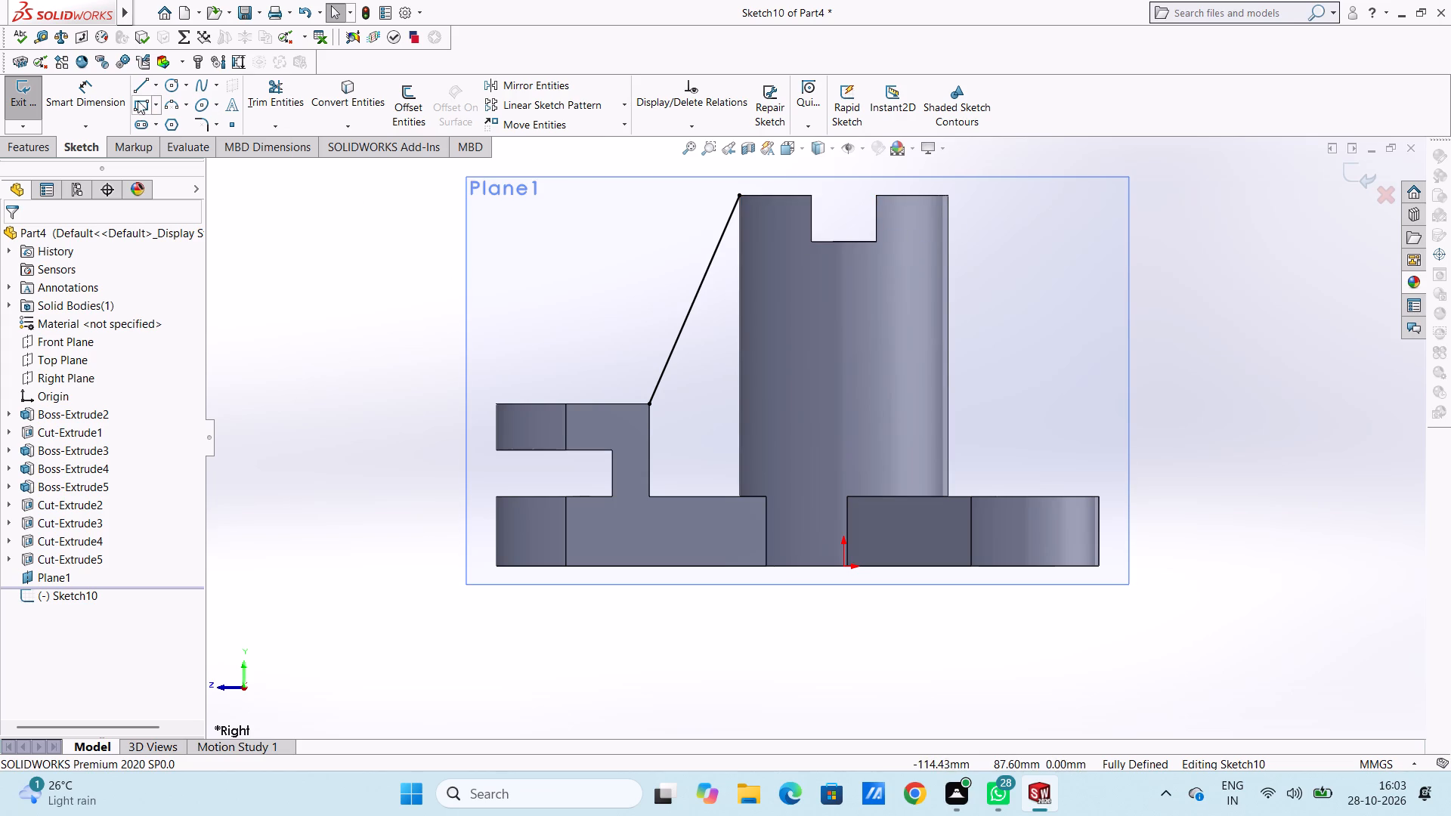
# Sketch a second sloped line from the cylinder's opposite top corner to the outer top corner of the slotted base plate.
pyautogui.click(138, 92)
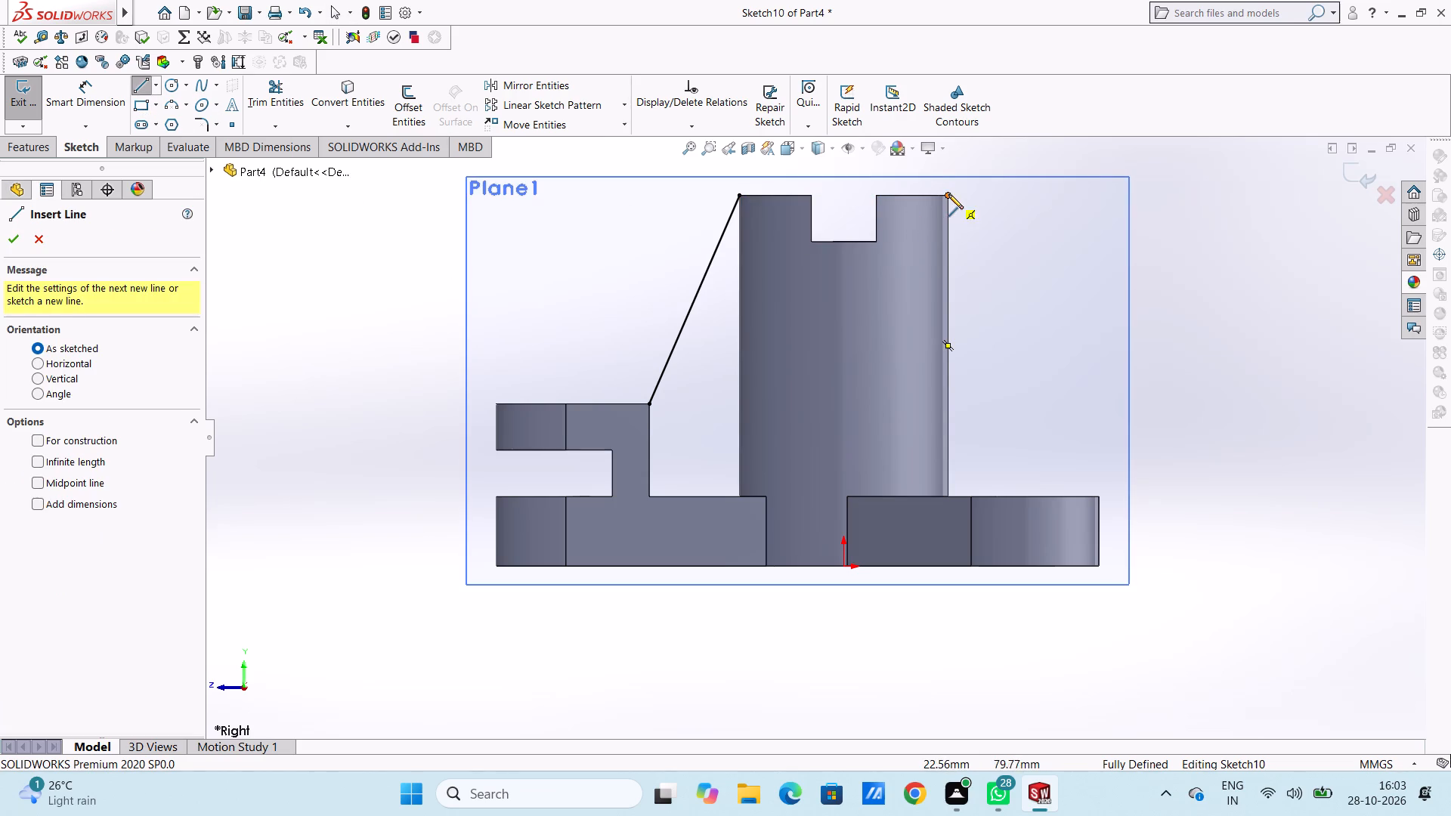
pyautogui.click(948, 191)
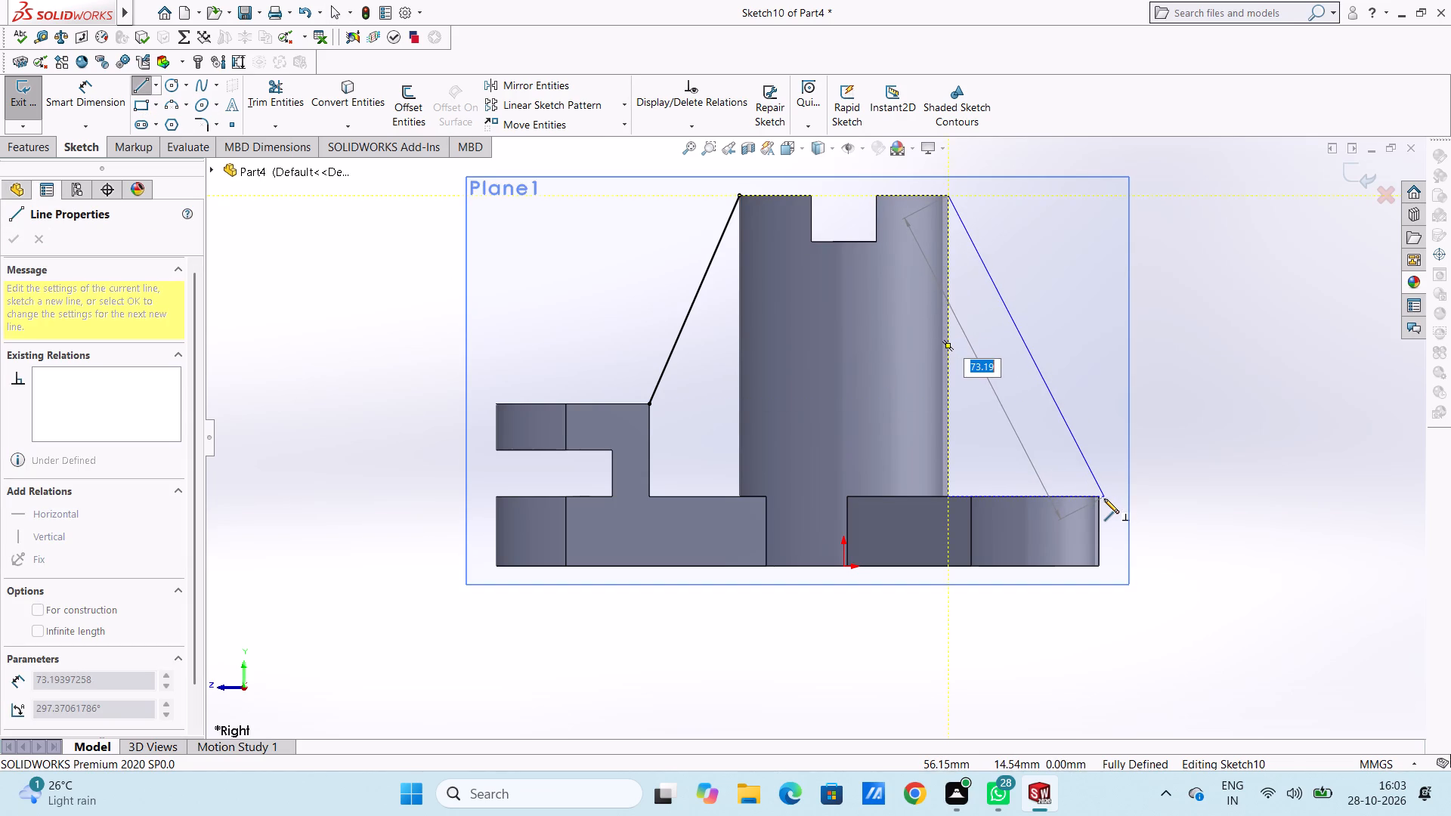
pyautogui.click(1100, 499)
pyautogui.rightClick(1265, 252)
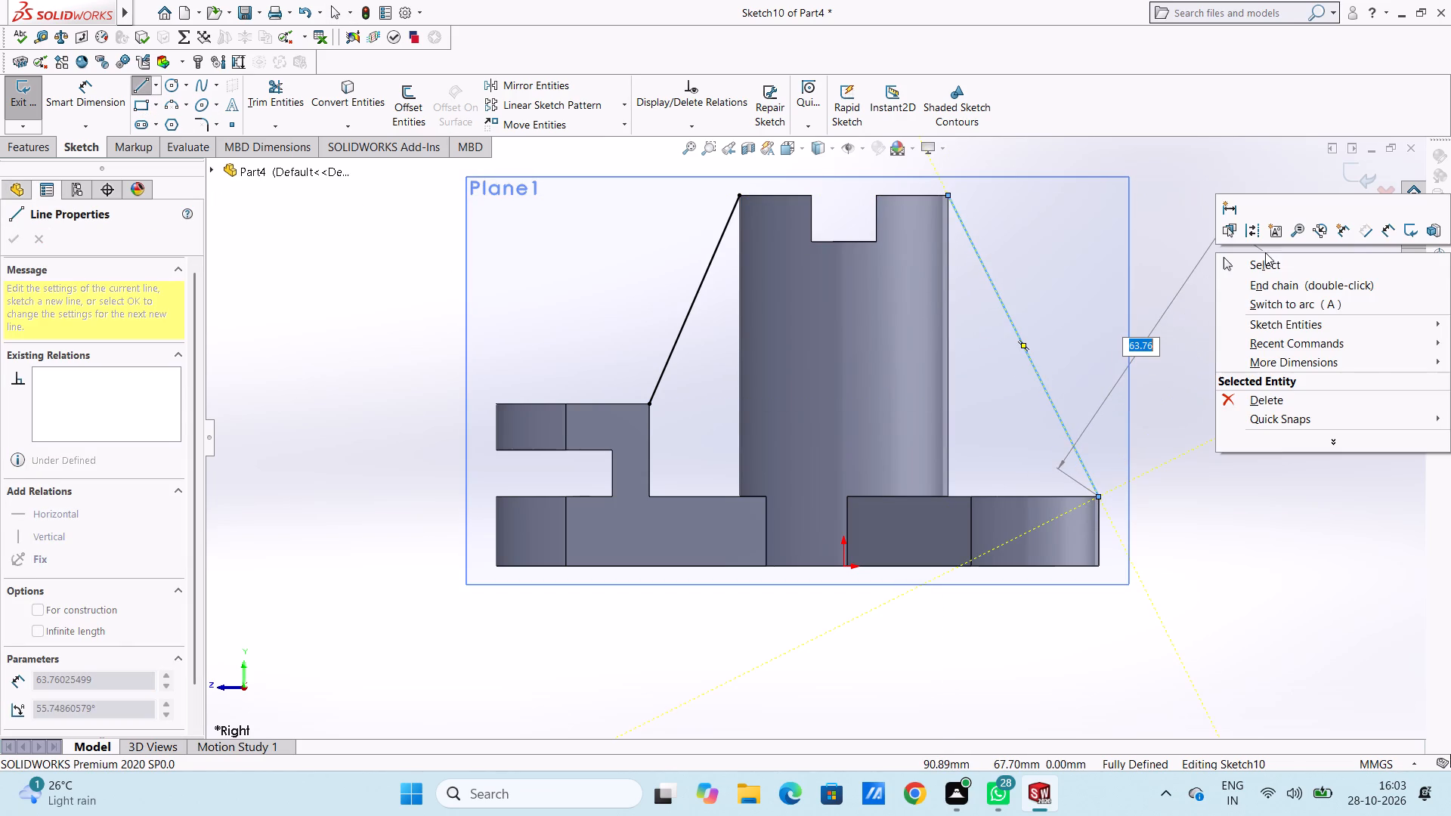
pyautogui.click(1264, 260)
pyautogui.click(1227, 314)
pyautogui.scroll(3, 1205, 345)
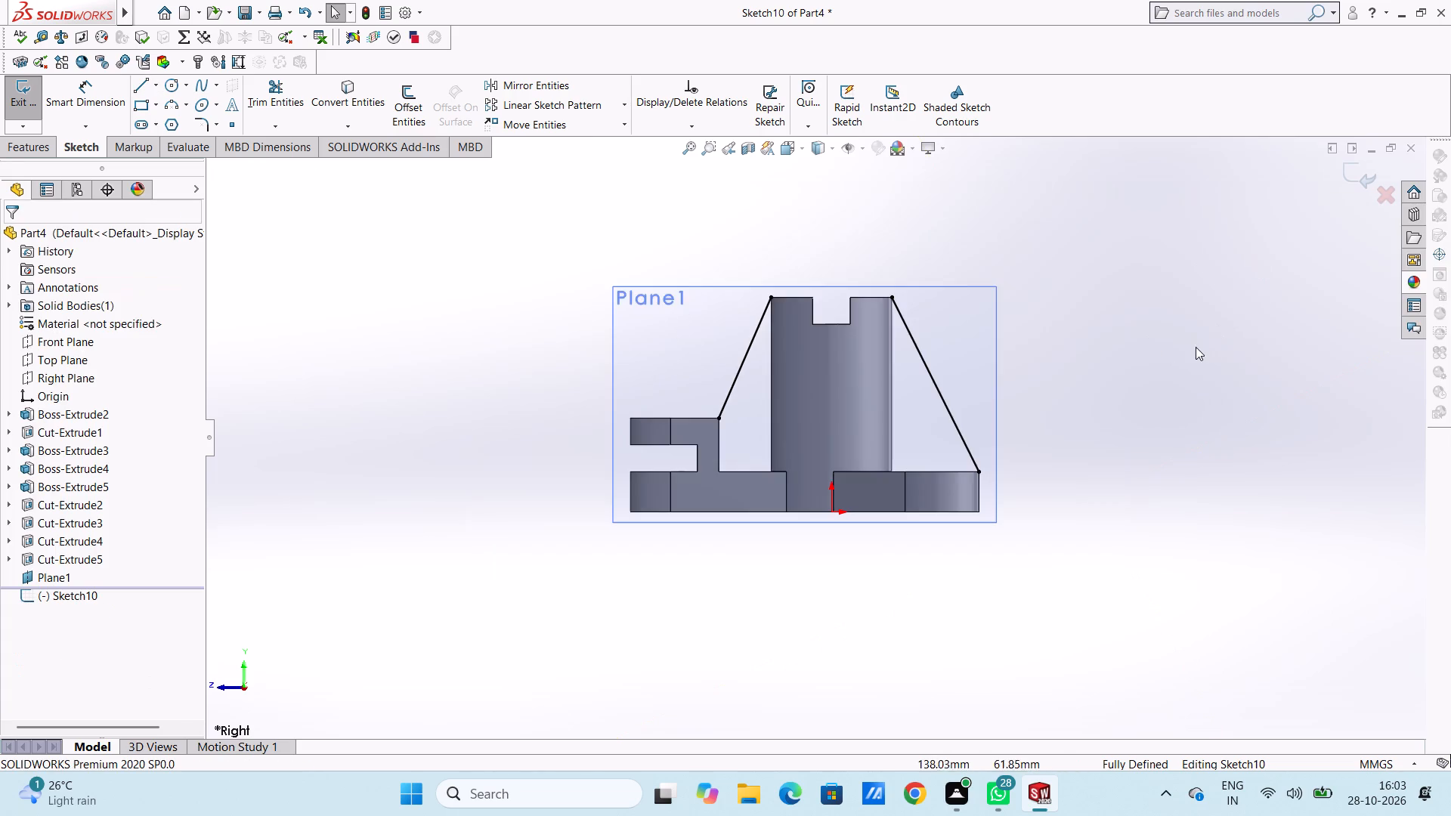
pyautogui.moveTo(1162, 331); pyautogui.dragTo(1114, 442, button='middle')
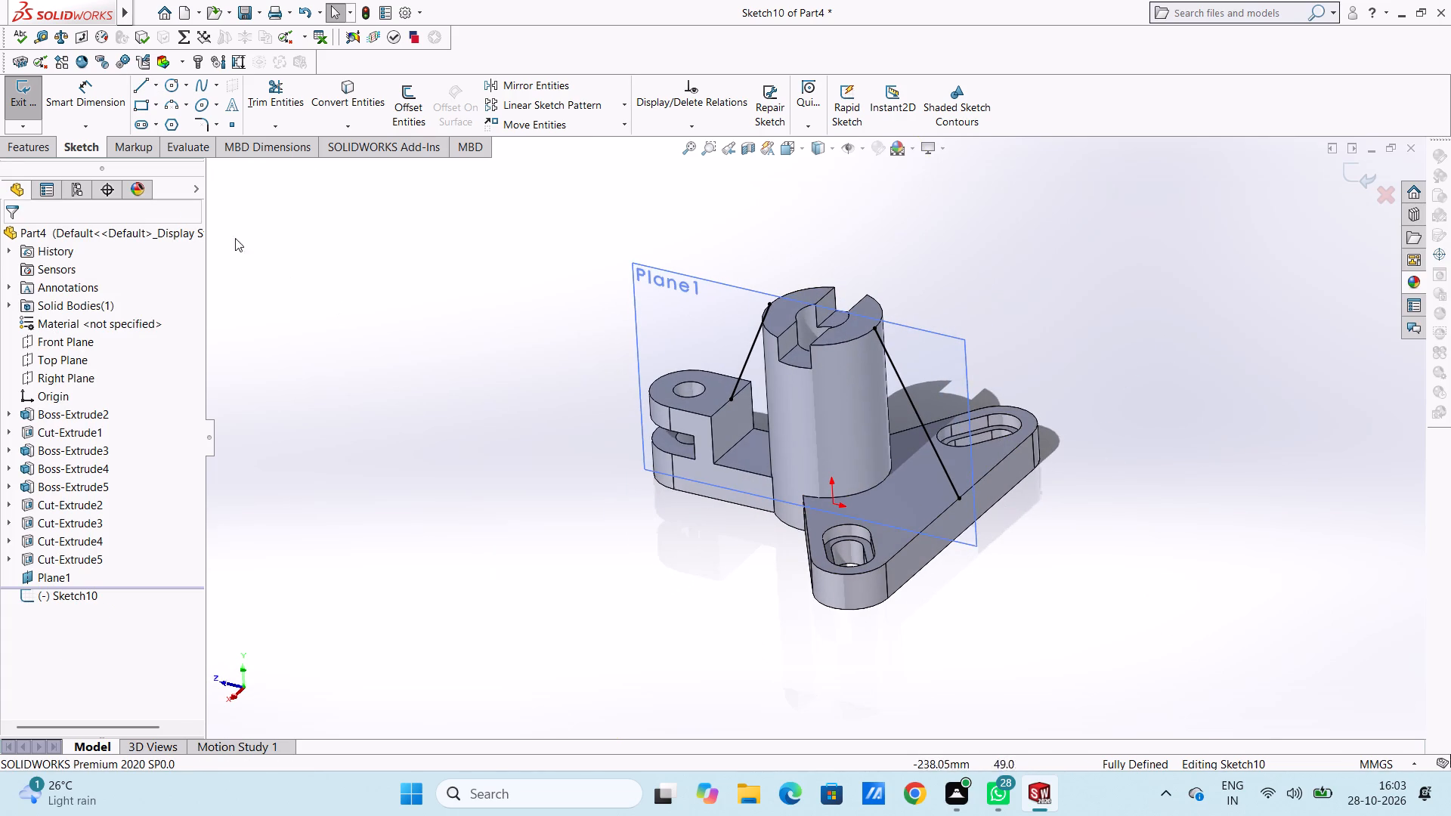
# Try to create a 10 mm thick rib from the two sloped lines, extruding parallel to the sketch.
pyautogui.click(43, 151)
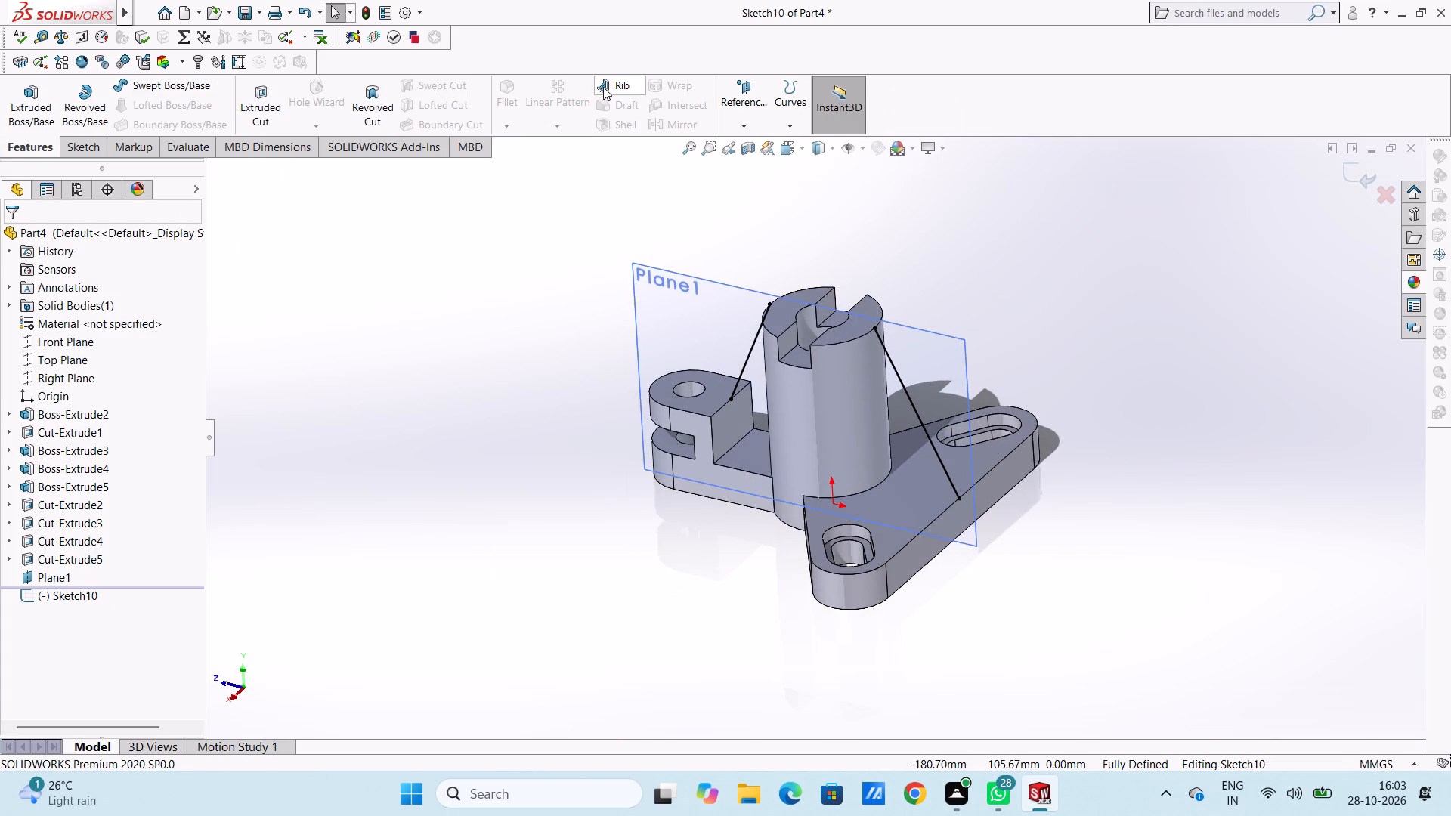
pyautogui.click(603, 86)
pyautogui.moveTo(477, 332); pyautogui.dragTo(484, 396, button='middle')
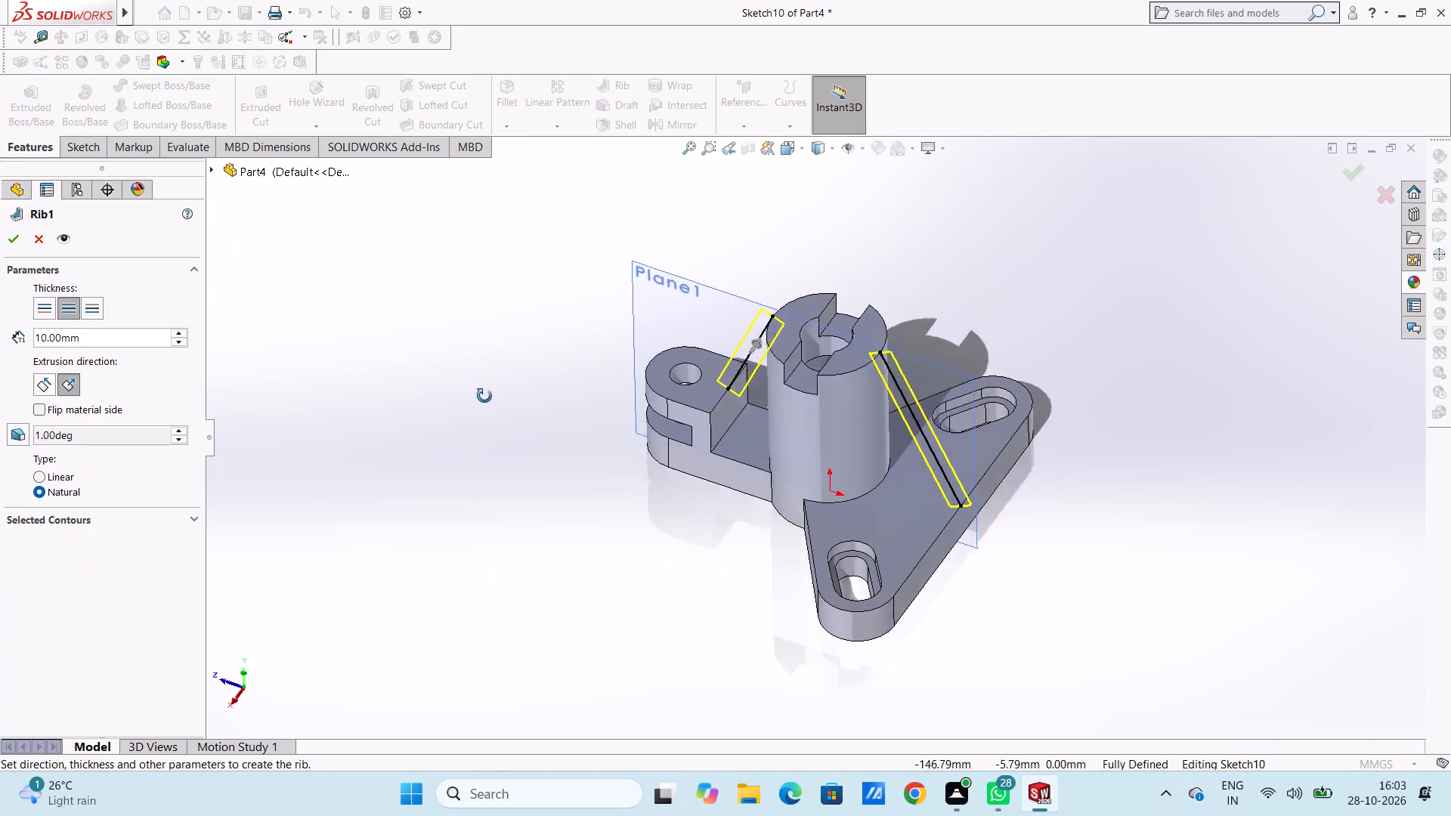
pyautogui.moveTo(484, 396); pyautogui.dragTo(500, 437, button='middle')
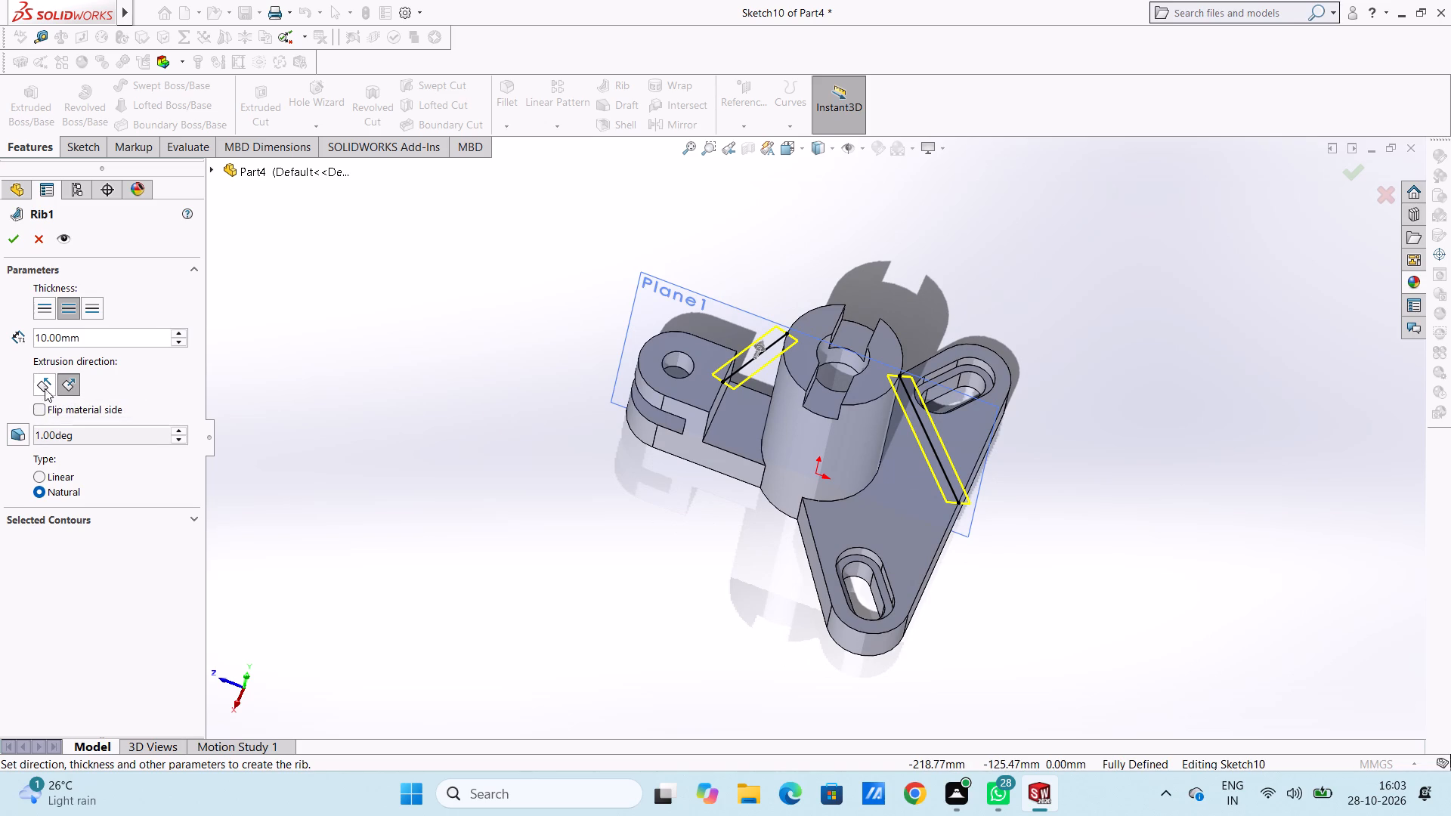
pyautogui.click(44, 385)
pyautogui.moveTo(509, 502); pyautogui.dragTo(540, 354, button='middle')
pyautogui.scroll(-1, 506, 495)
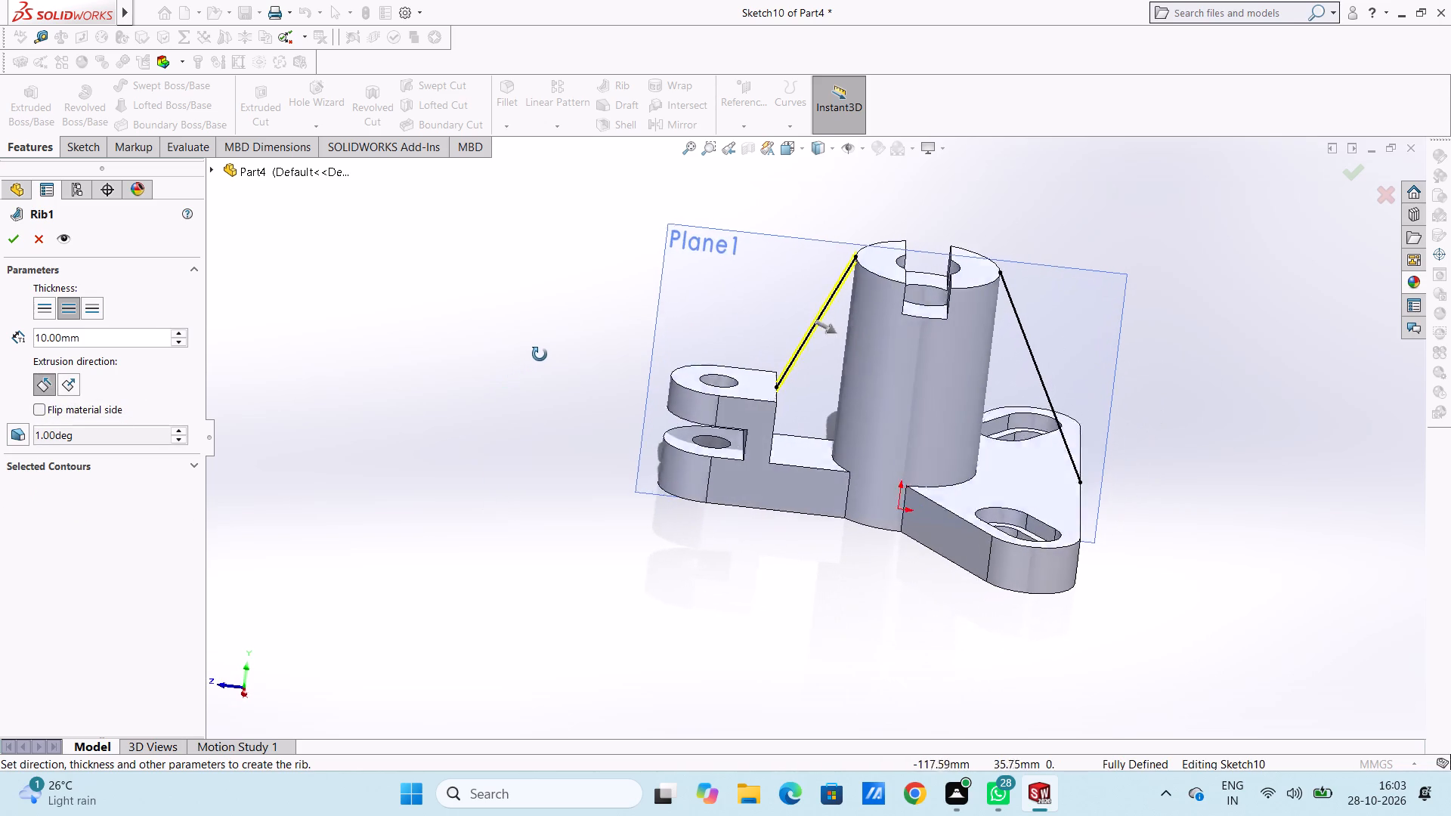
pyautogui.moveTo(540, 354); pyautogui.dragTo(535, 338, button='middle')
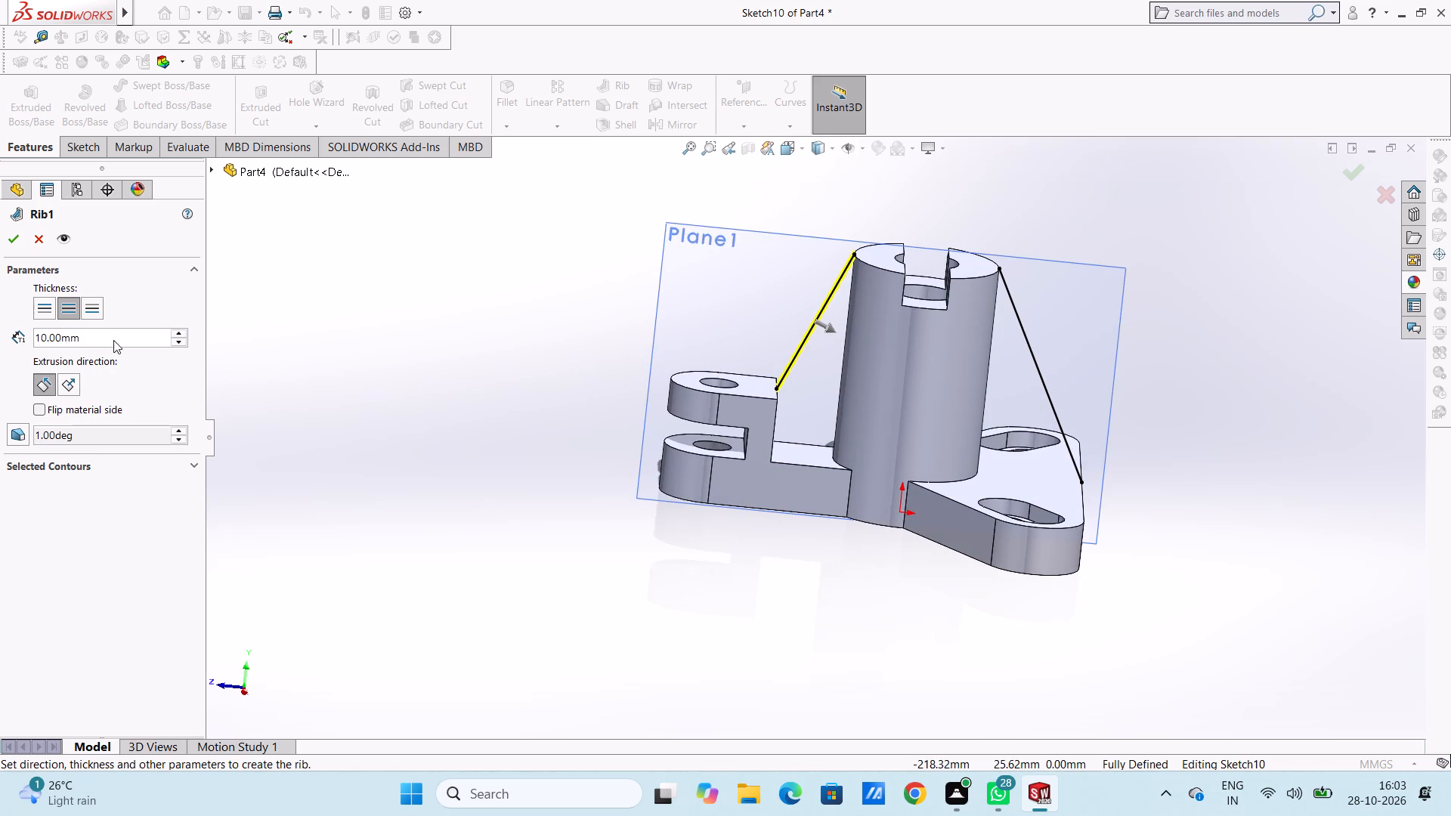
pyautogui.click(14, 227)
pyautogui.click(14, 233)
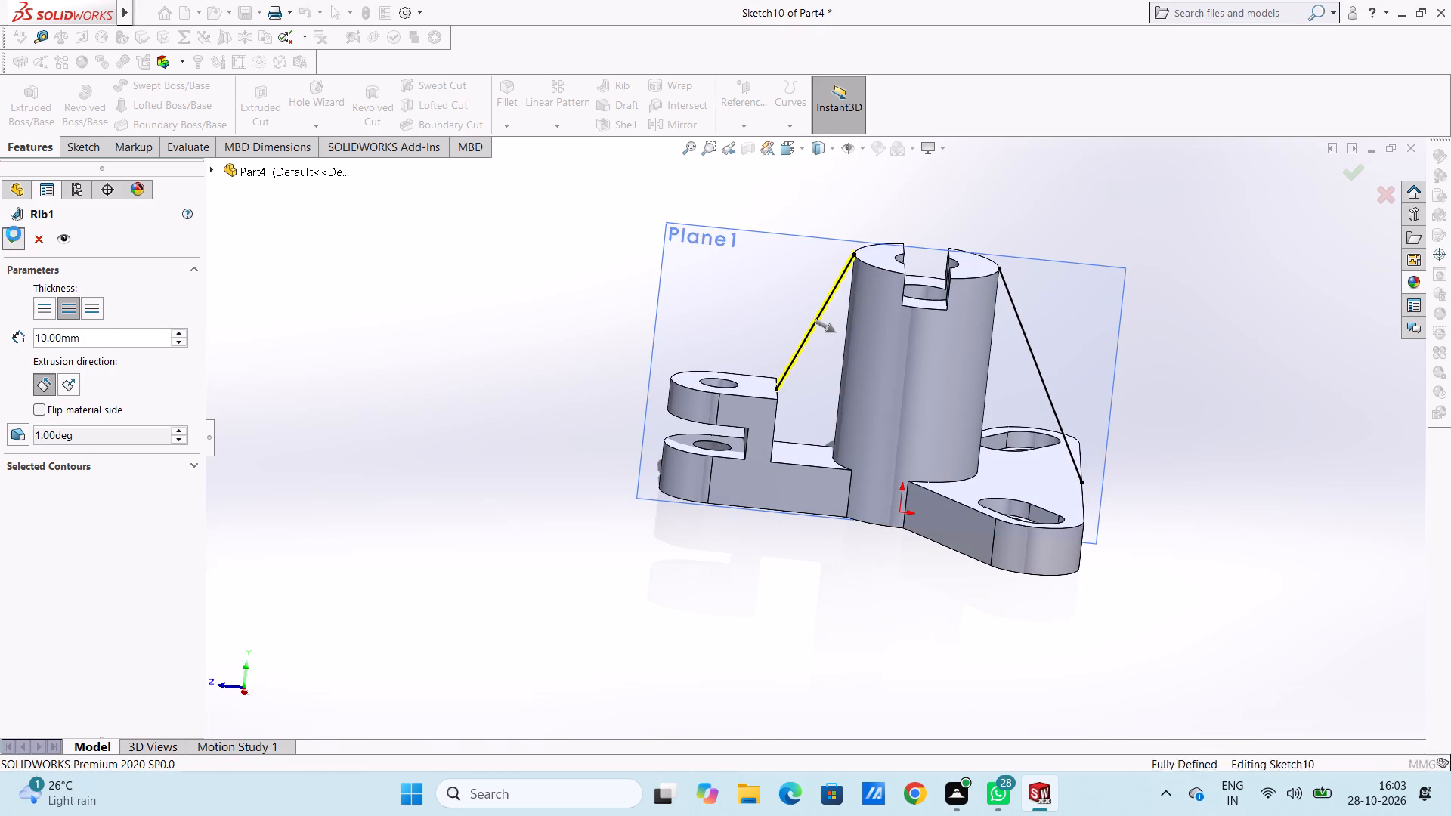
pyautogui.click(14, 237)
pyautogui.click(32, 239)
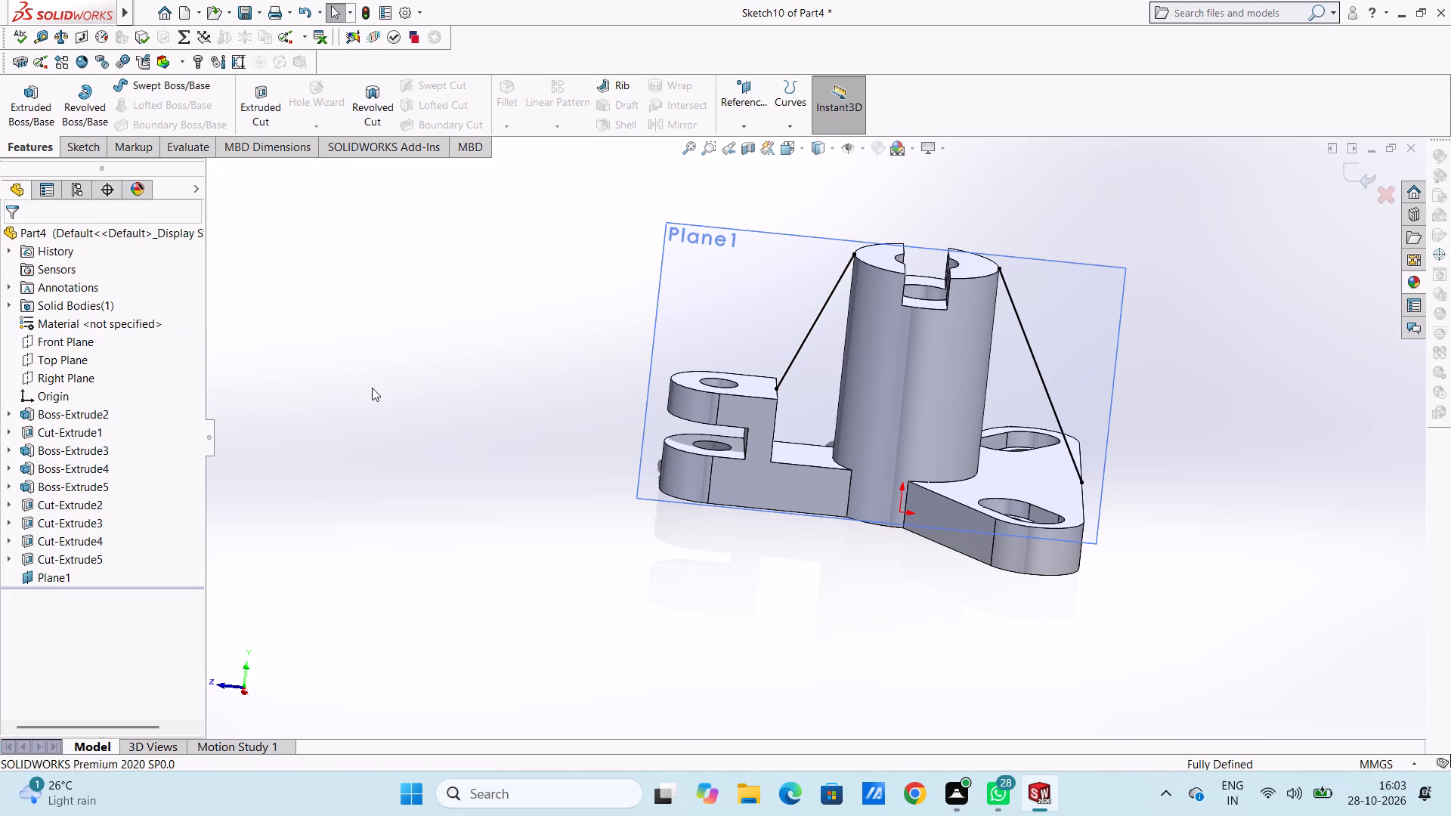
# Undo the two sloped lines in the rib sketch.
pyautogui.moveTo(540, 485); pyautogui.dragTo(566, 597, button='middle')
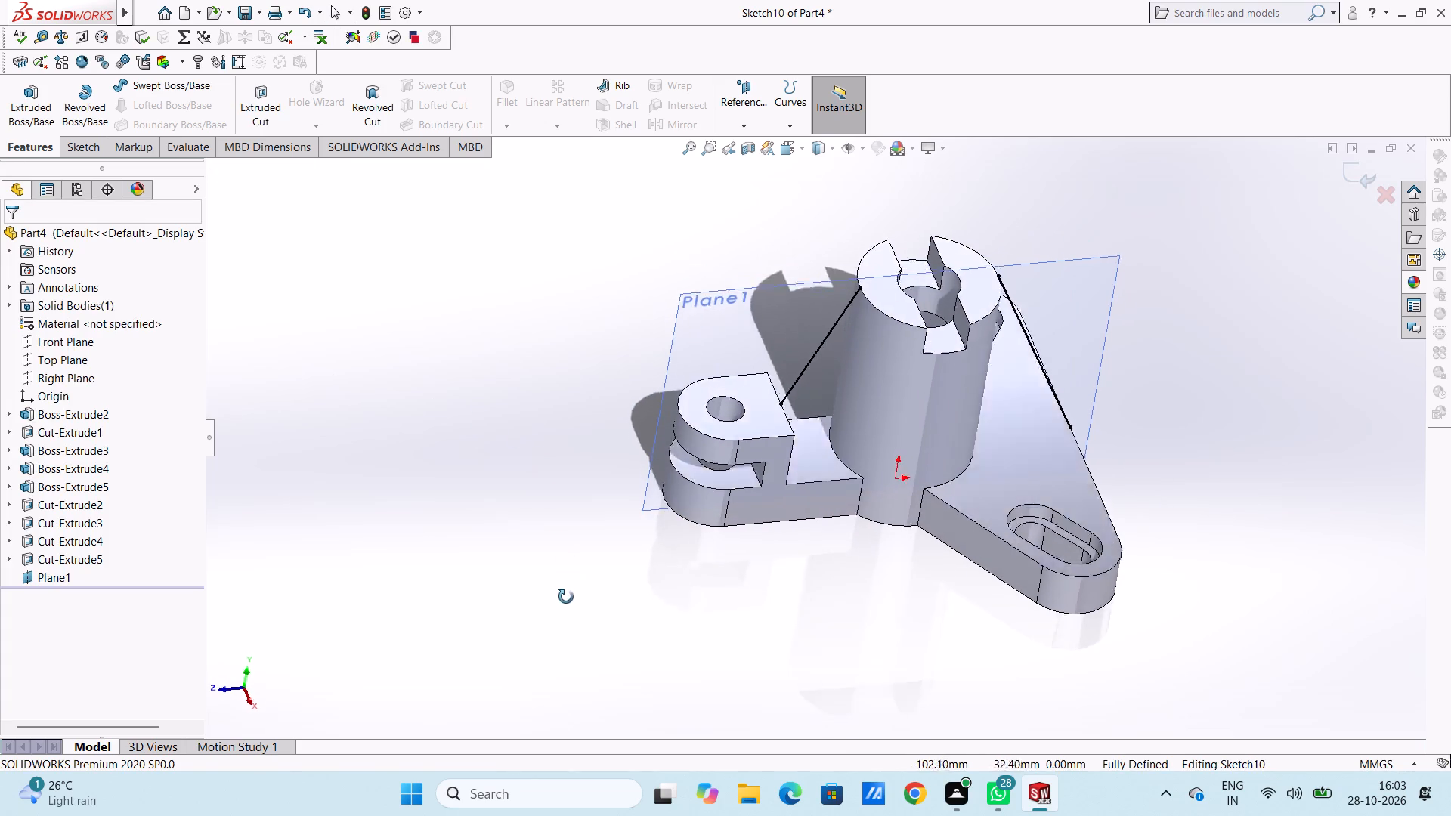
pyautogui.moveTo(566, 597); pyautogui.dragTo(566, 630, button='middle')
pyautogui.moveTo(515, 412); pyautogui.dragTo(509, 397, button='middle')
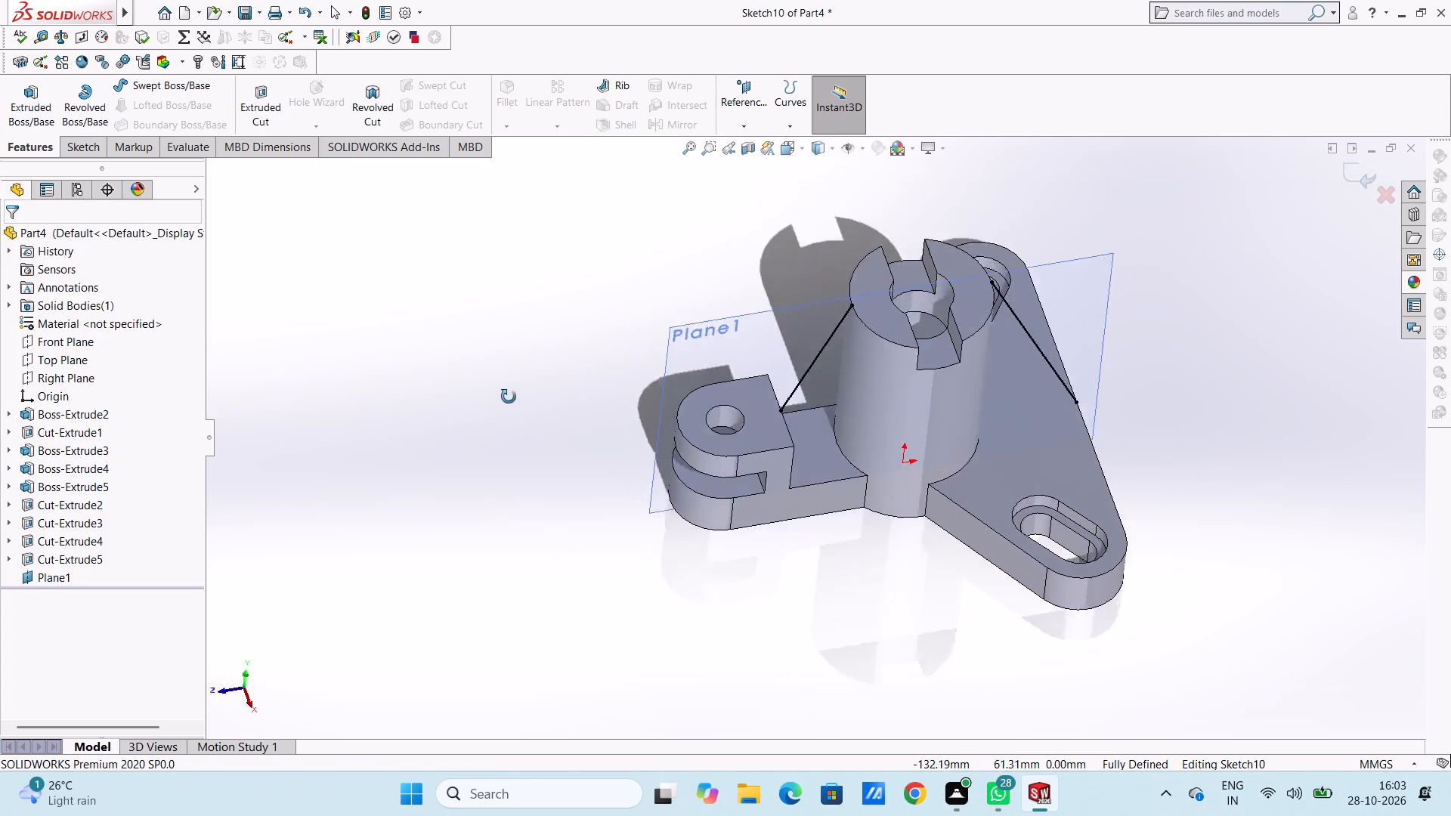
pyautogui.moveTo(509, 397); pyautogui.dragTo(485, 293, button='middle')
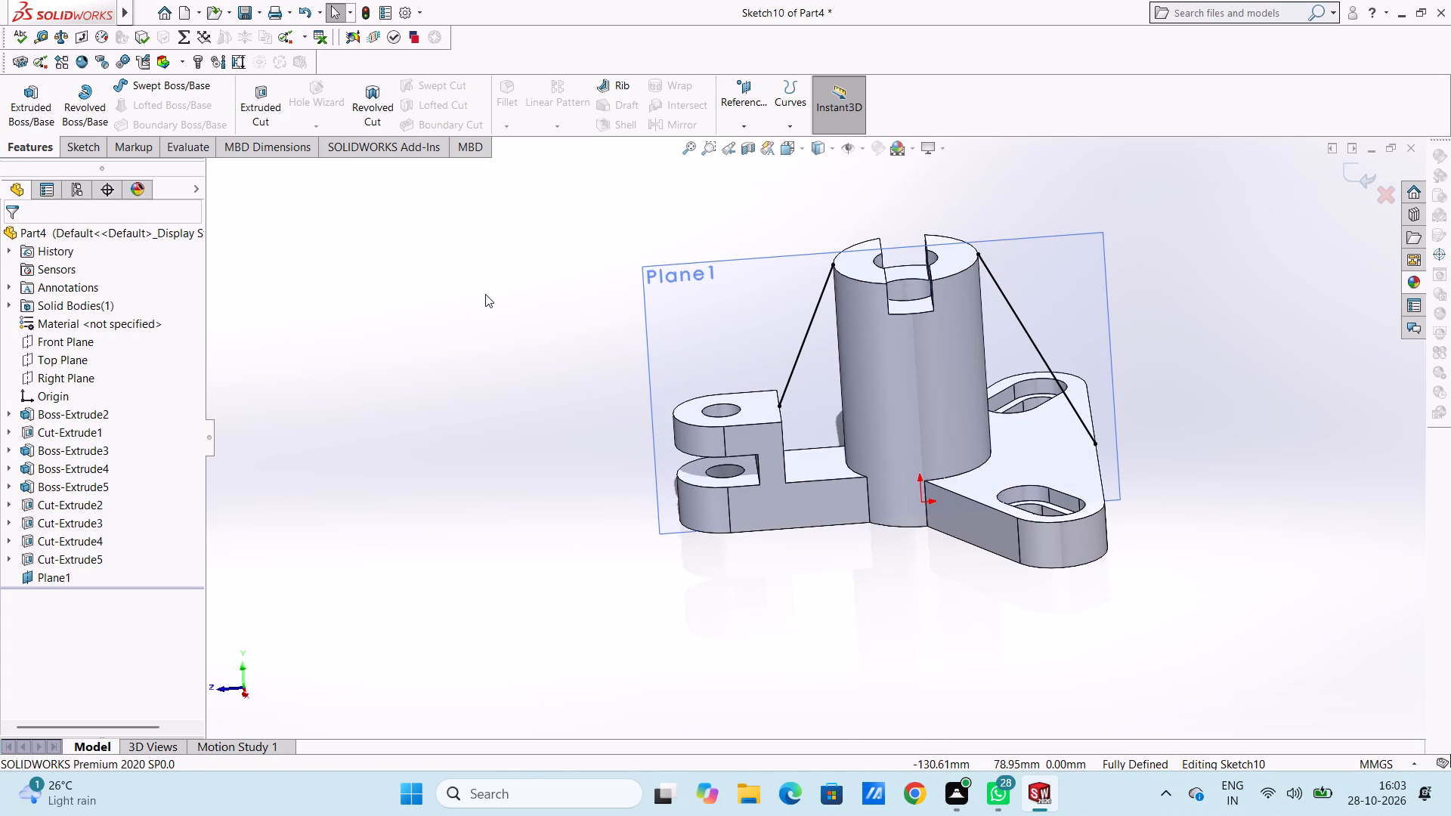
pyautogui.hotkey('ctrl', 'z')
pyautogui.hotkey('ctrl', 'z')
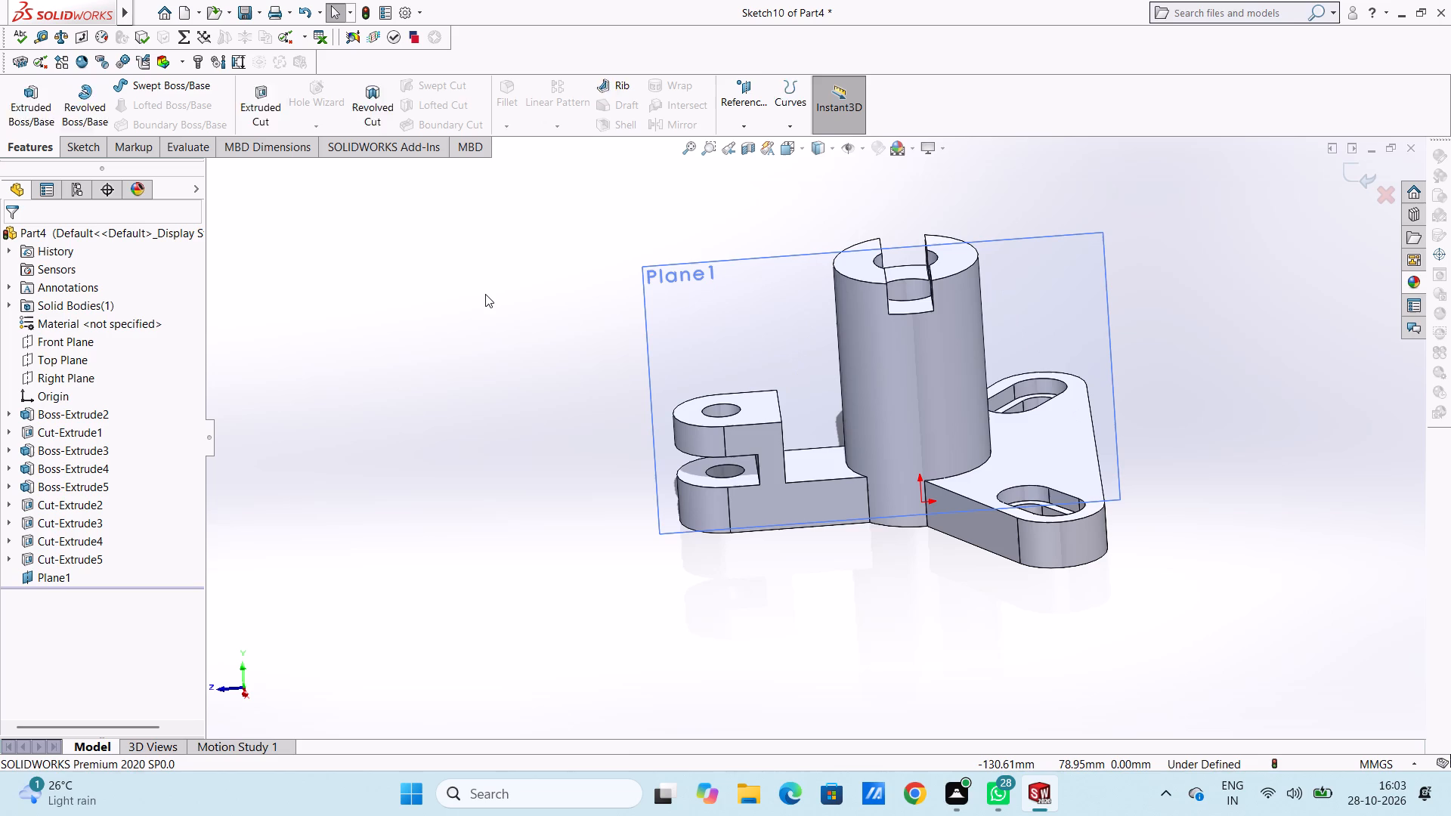
# Sketch a closed profile between the forked lug and cylinder, with a sloped edge, a 3 mm top segment and a base along the arm.
pyautogui.hotkey('ctrl', '3')
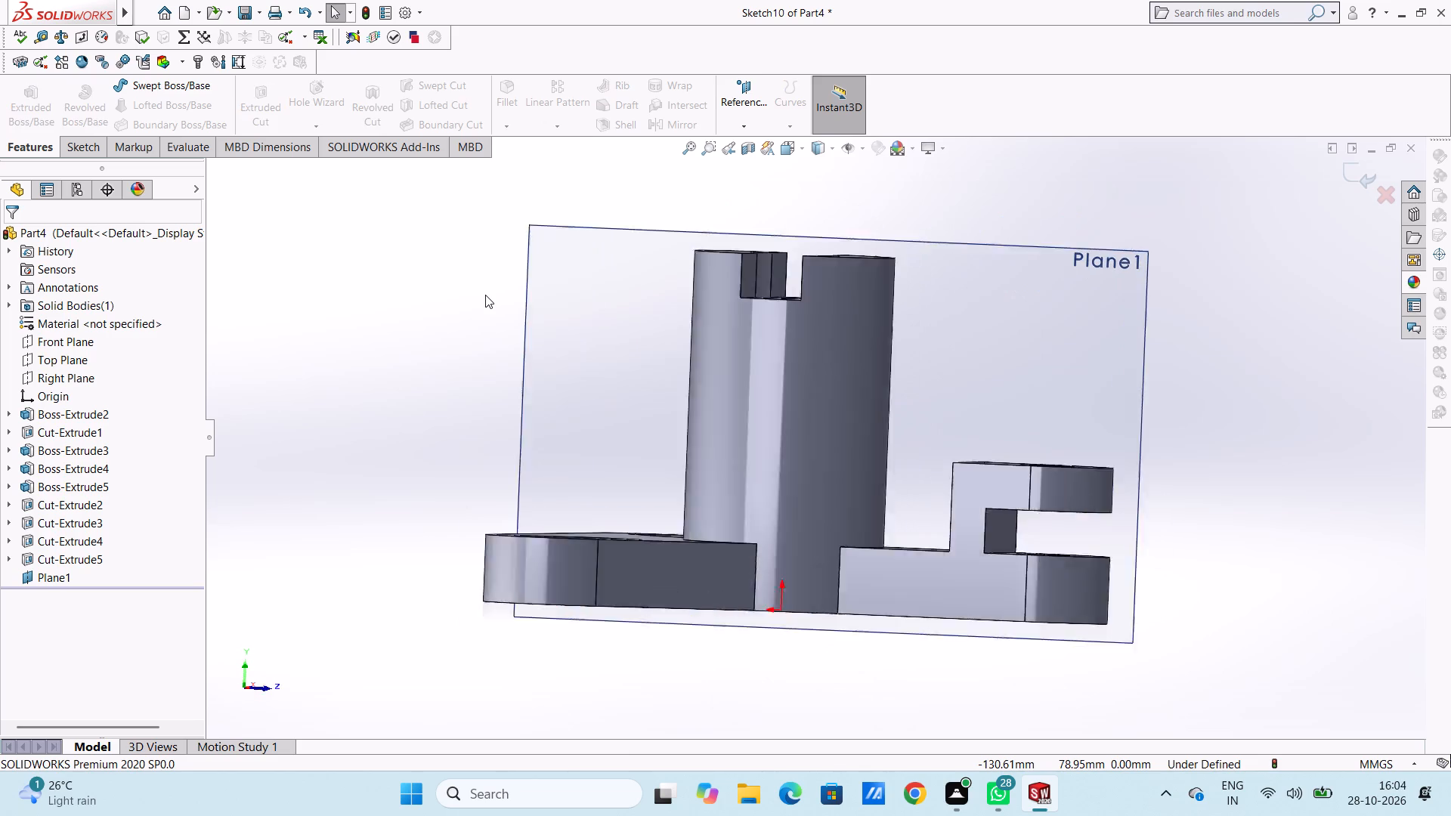
pyautogui.press('4')
pyautogui.hotkey('ctrl', '4')
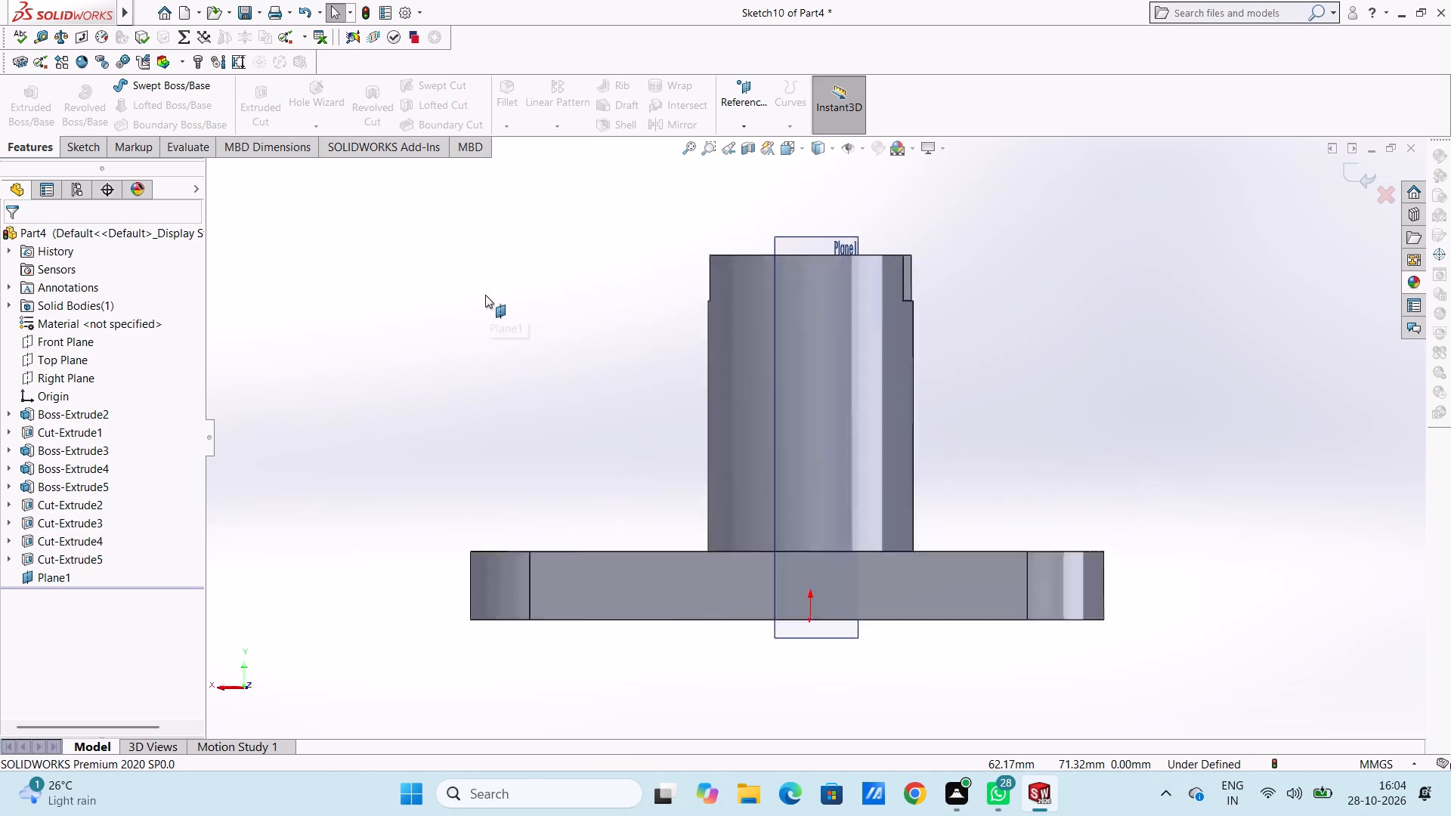
pyautogui.click(391, 351)
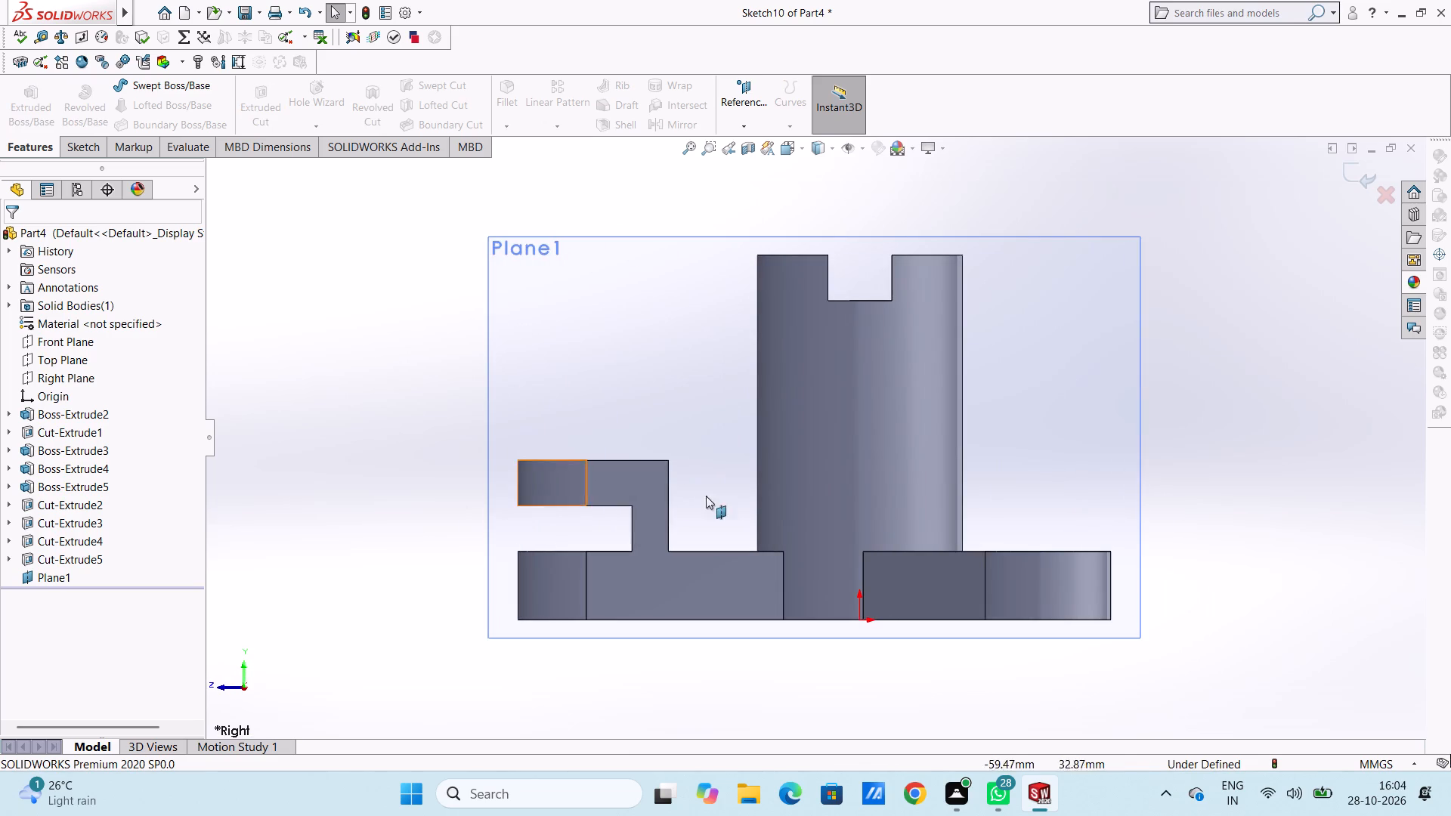
pyautogui.scroll(-1, 781, 453)
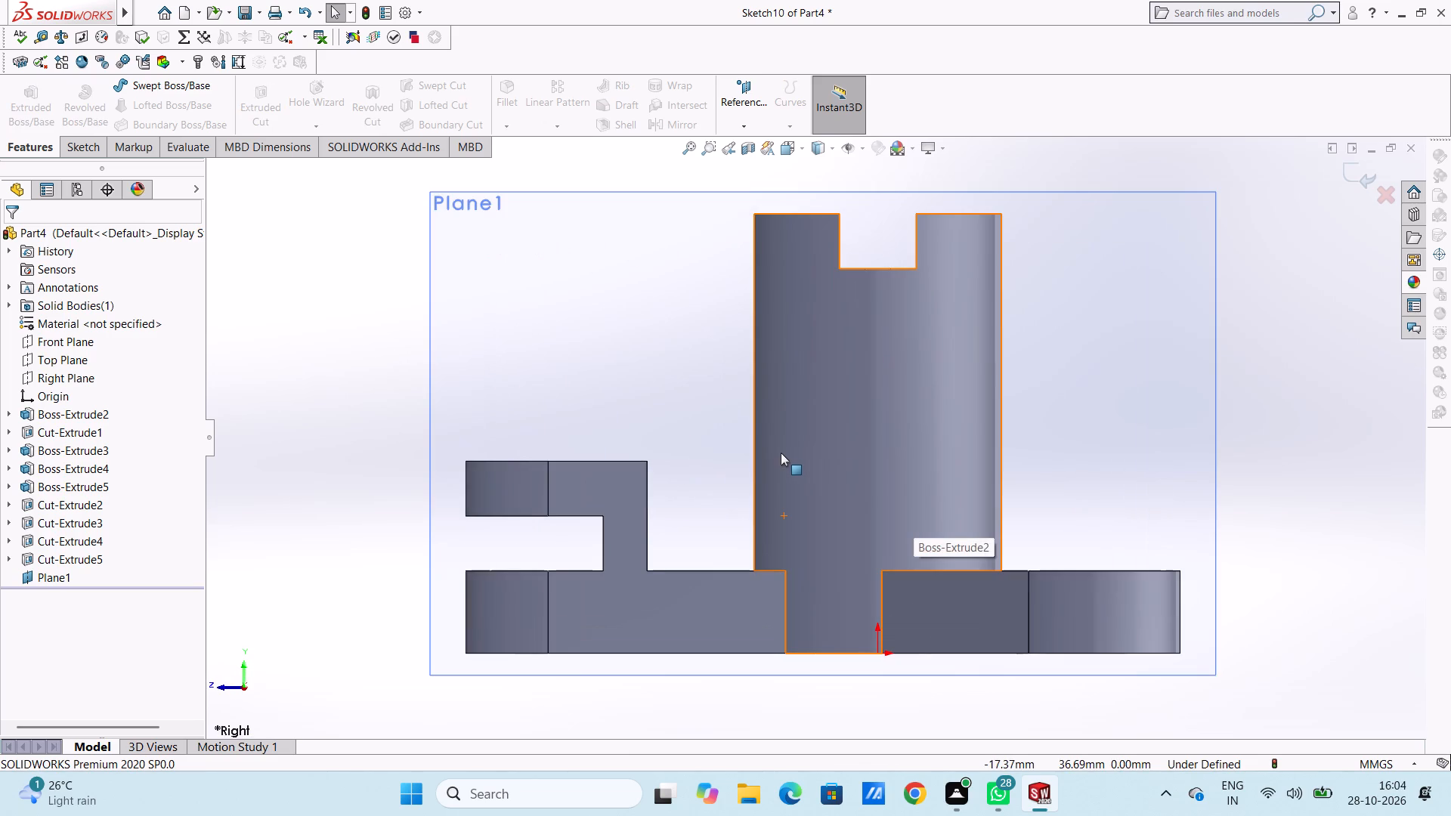
pyautogui.scroll(1, 662, 379)
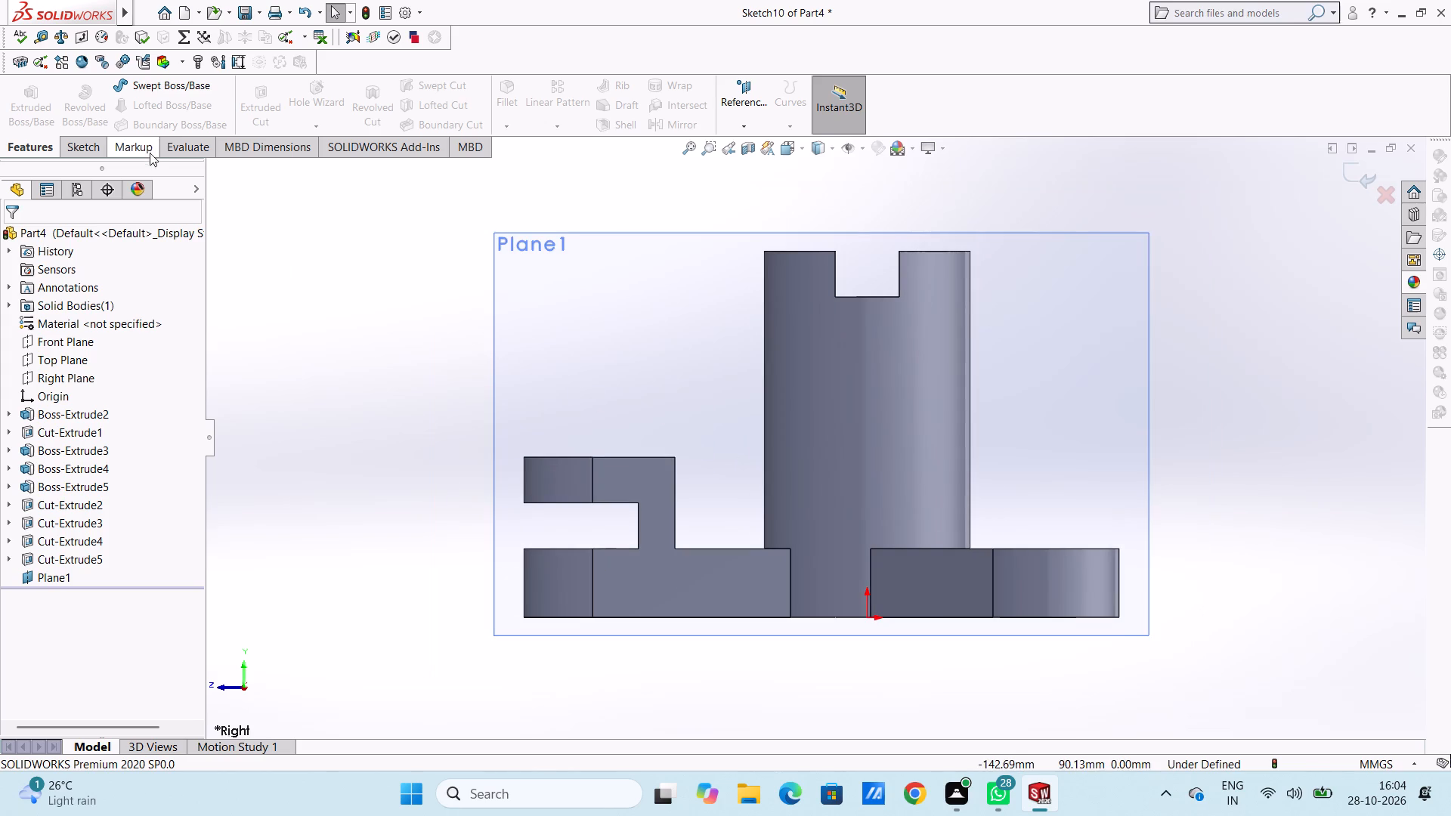
pyautogui.click(82, 143)
pyautogui.click(135, 88)
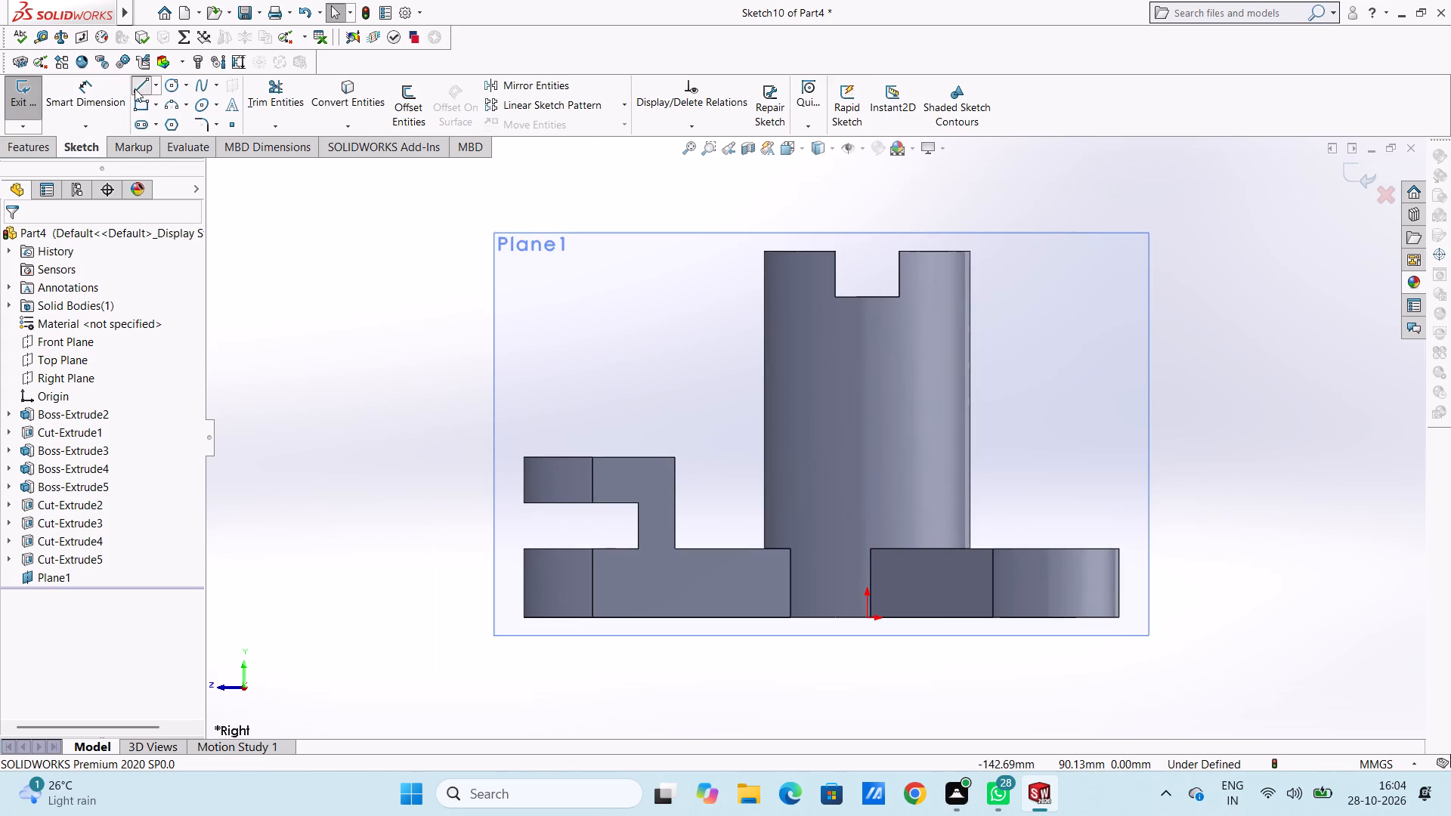
pyautogui.click(674, 457)
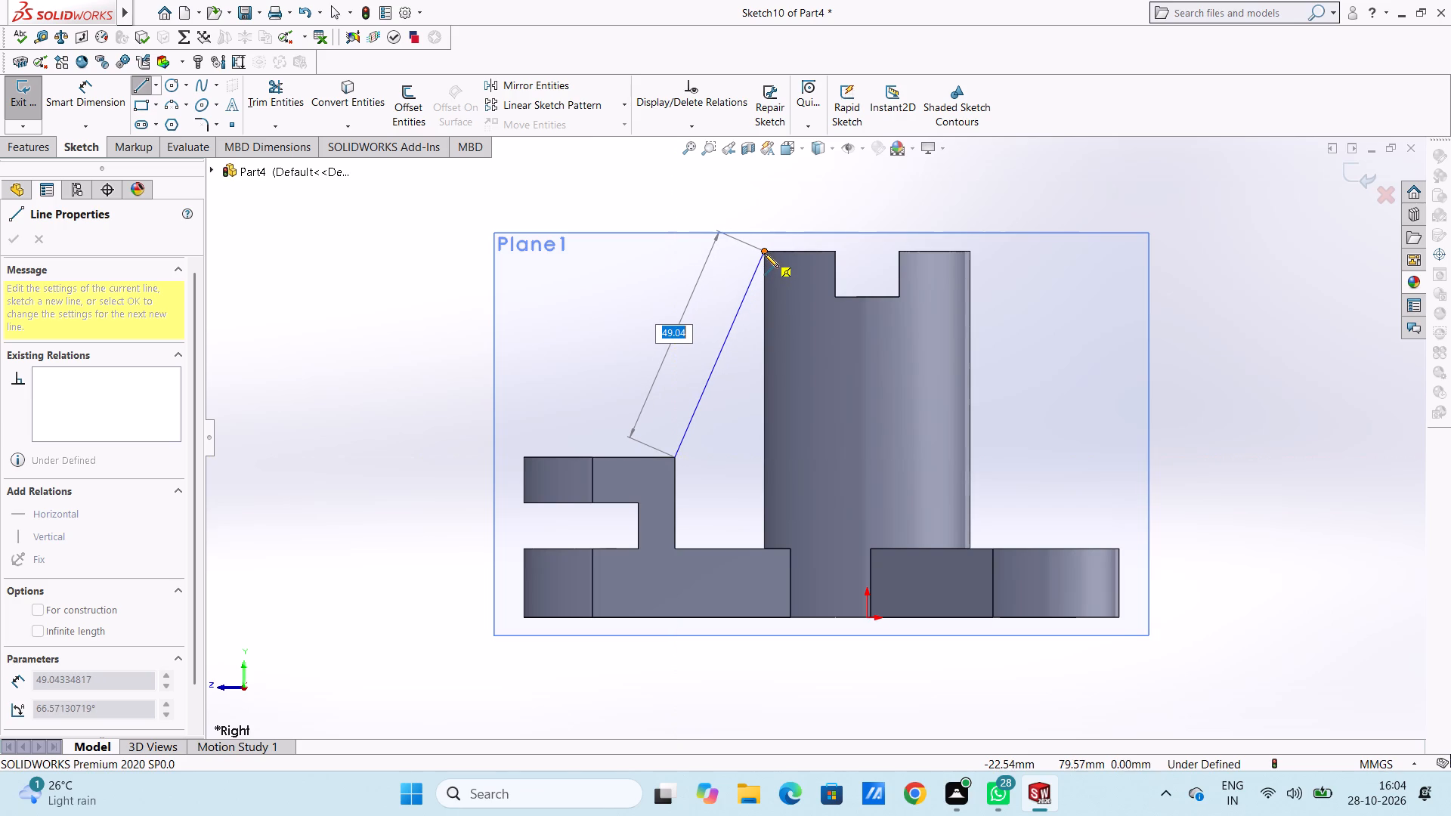
pyautogui.click(764, 253)
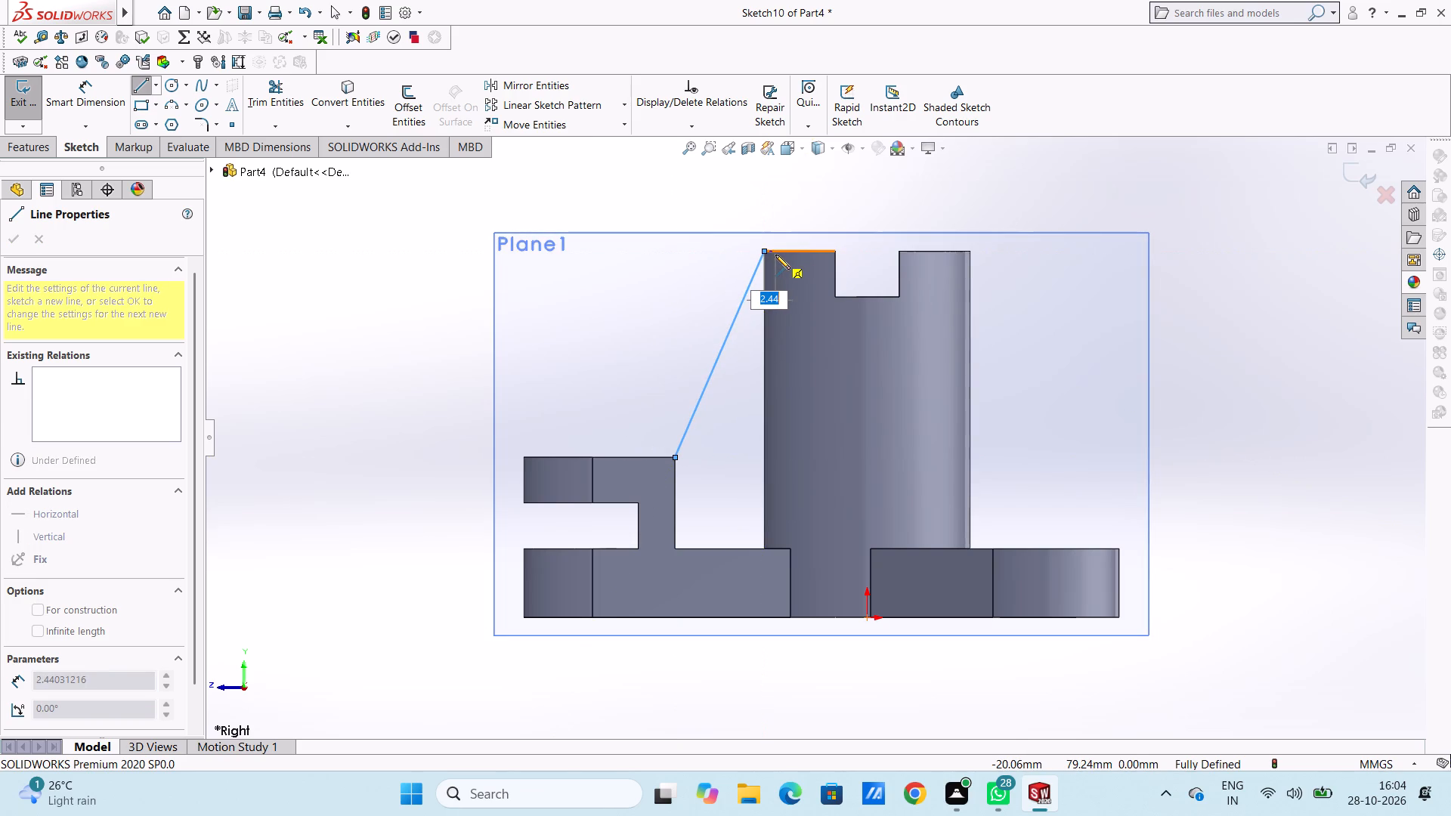
pyautogui.press('3')
pyautogui.press('Return')
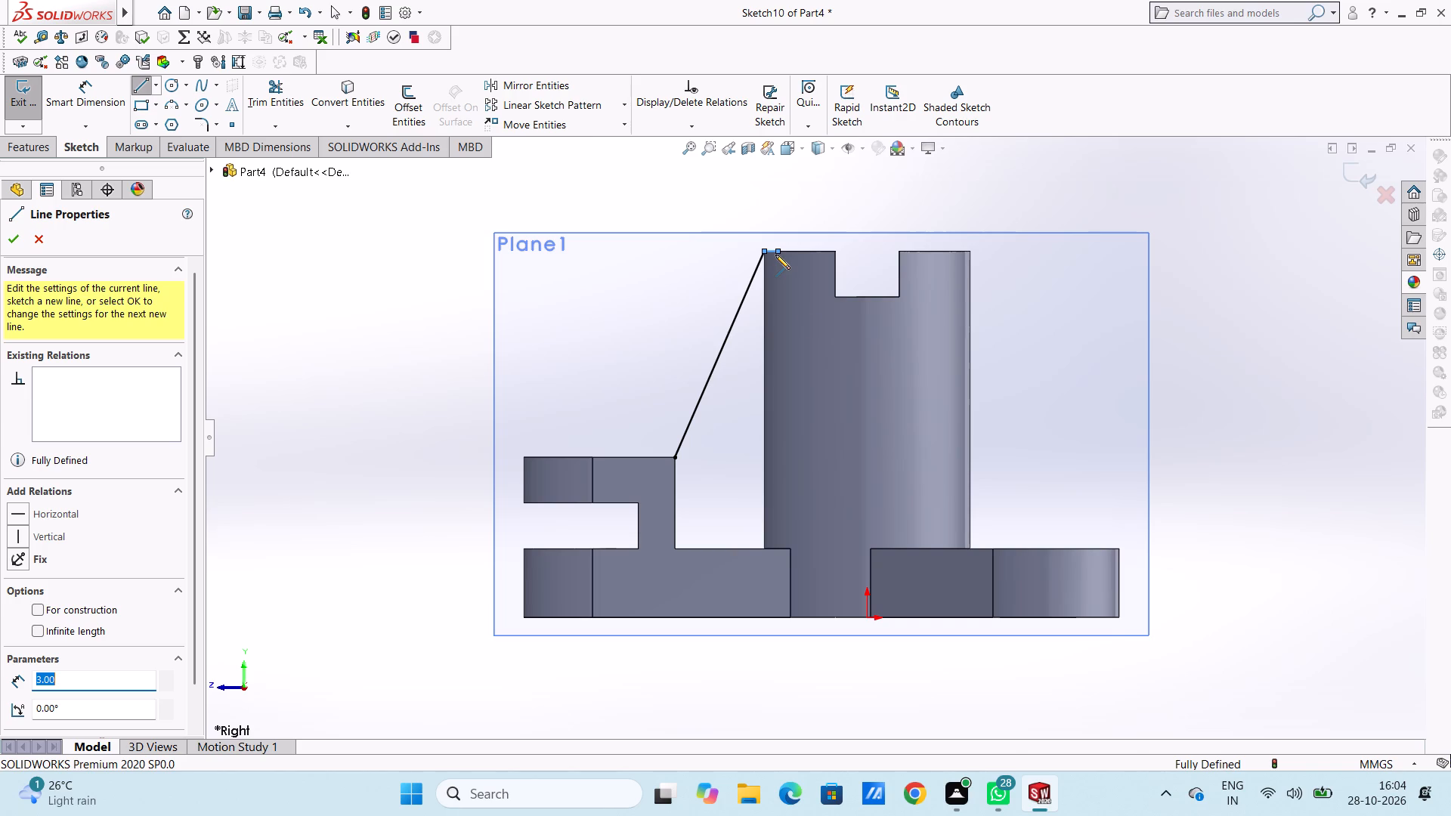
pyautogui.click(779, 550)
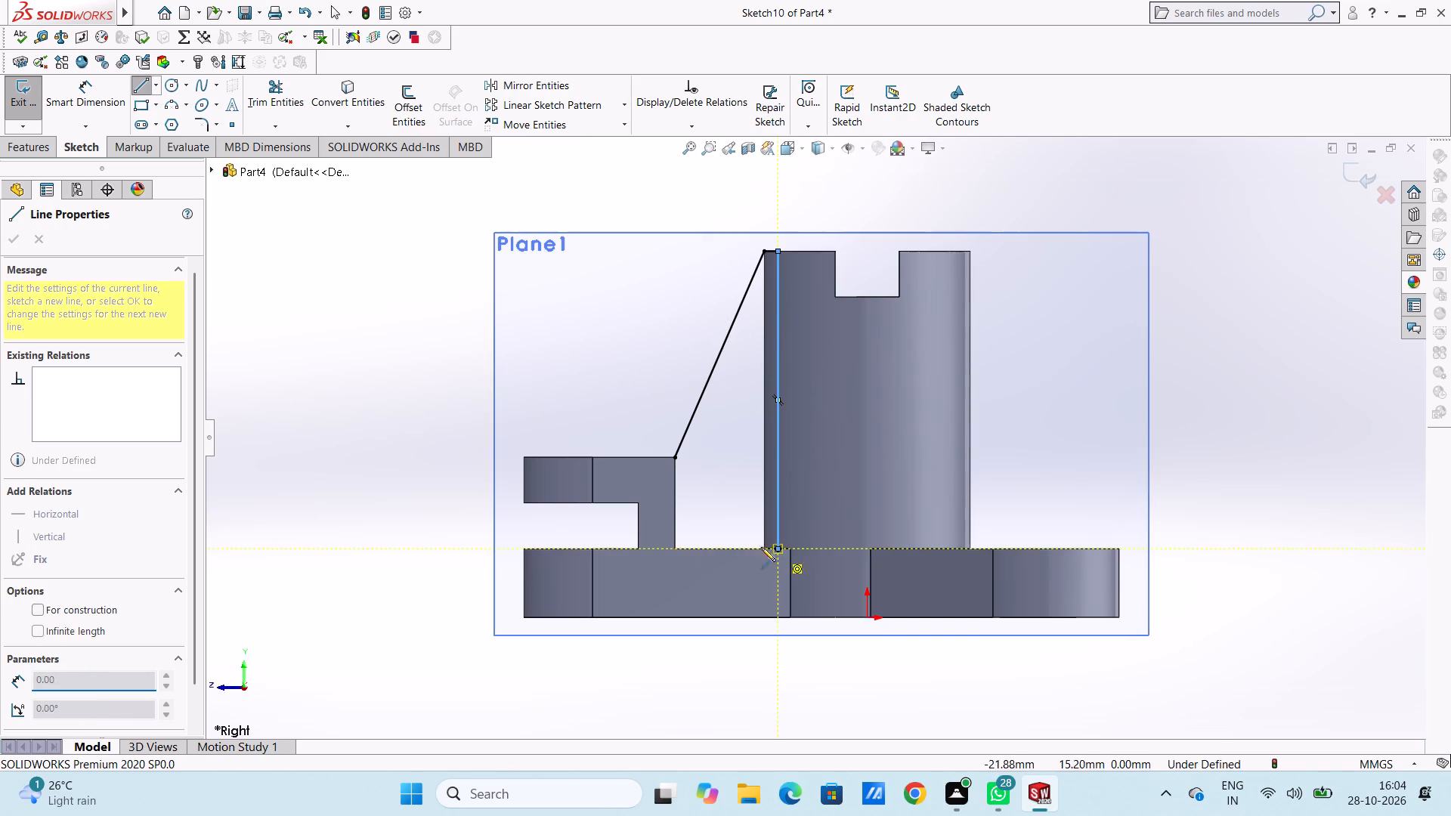
pyautogui.click(665, 550)
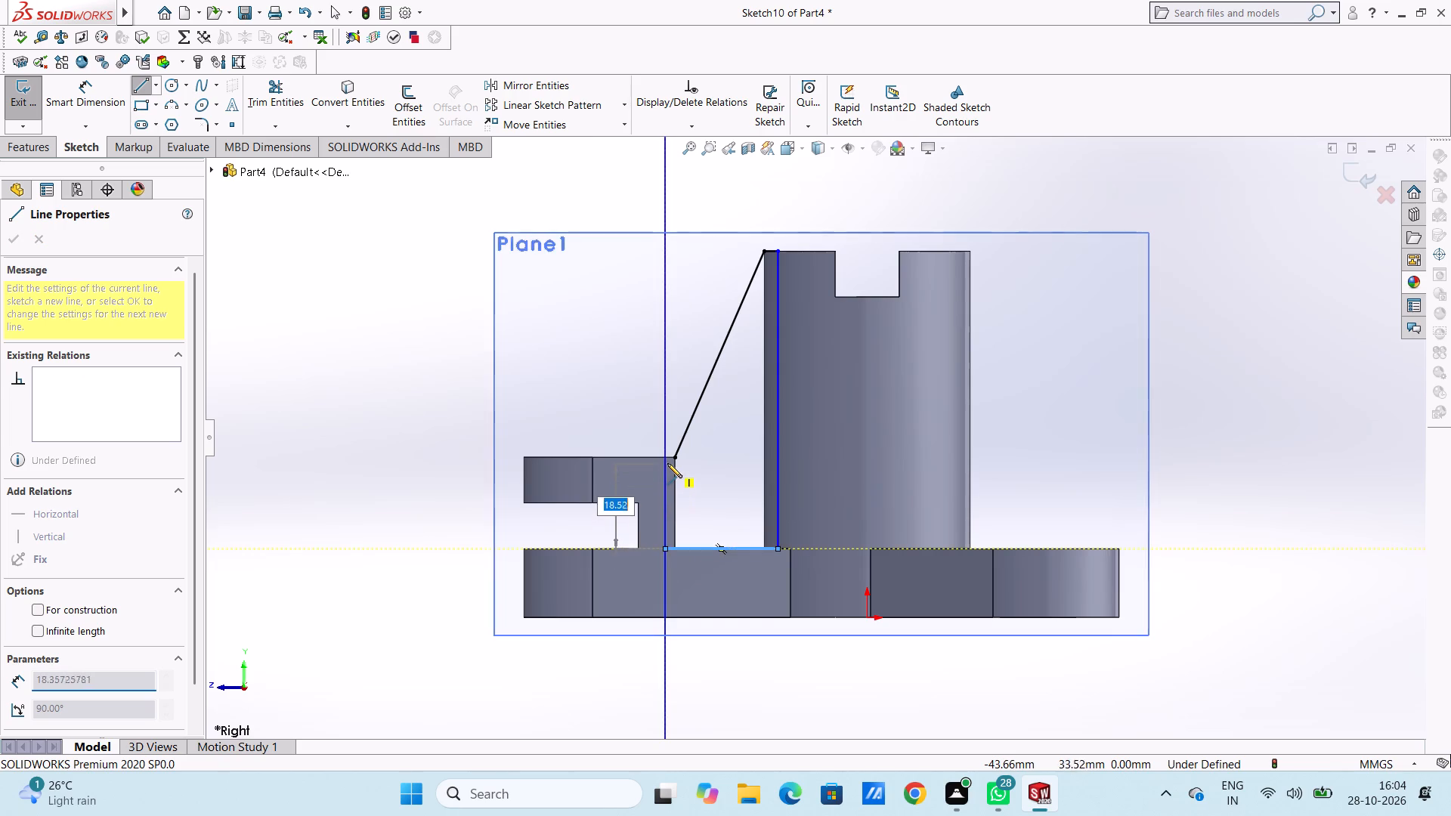
pyautogui.click(667, 457)
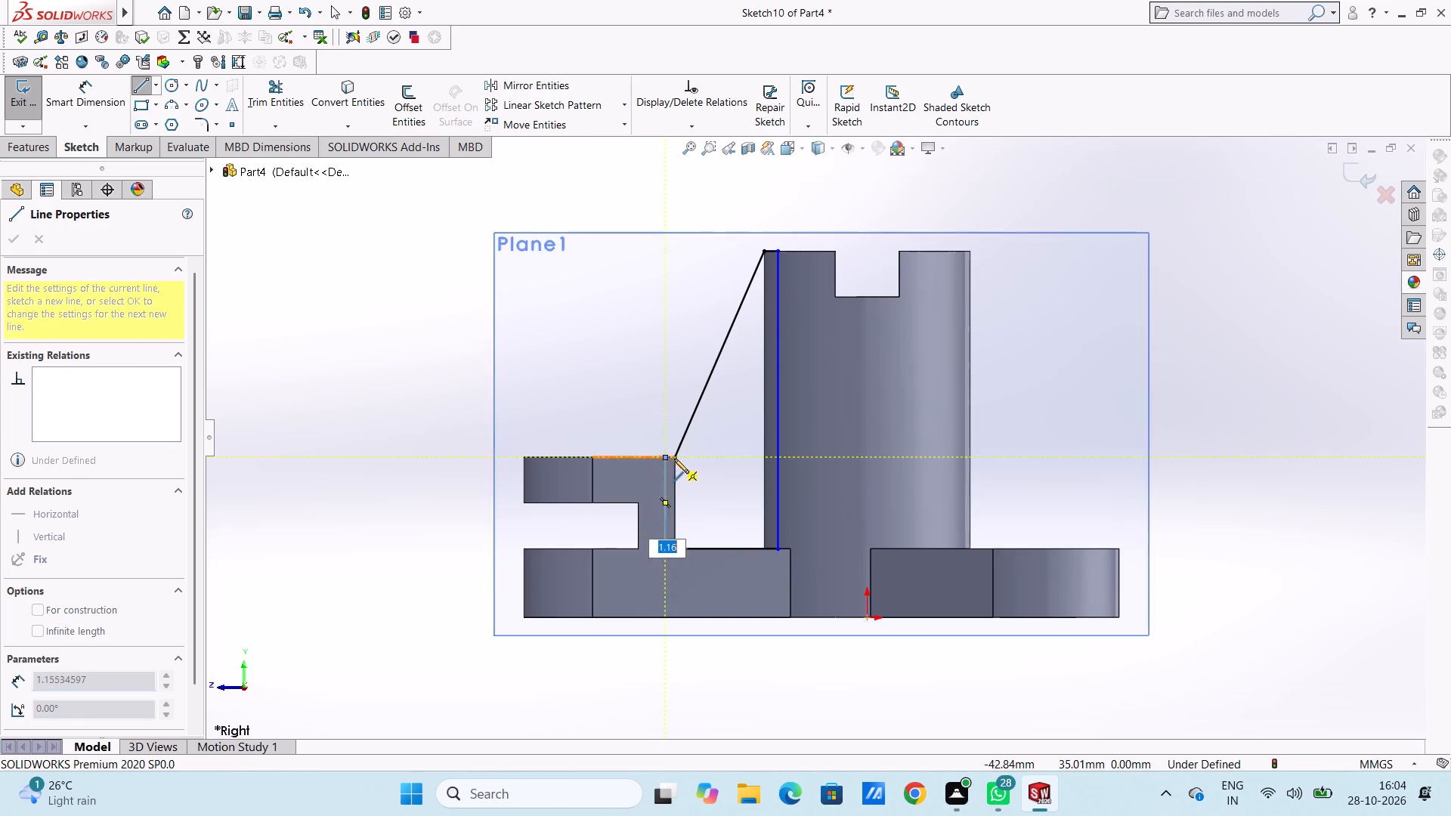
pyautogui.click(676, 459)
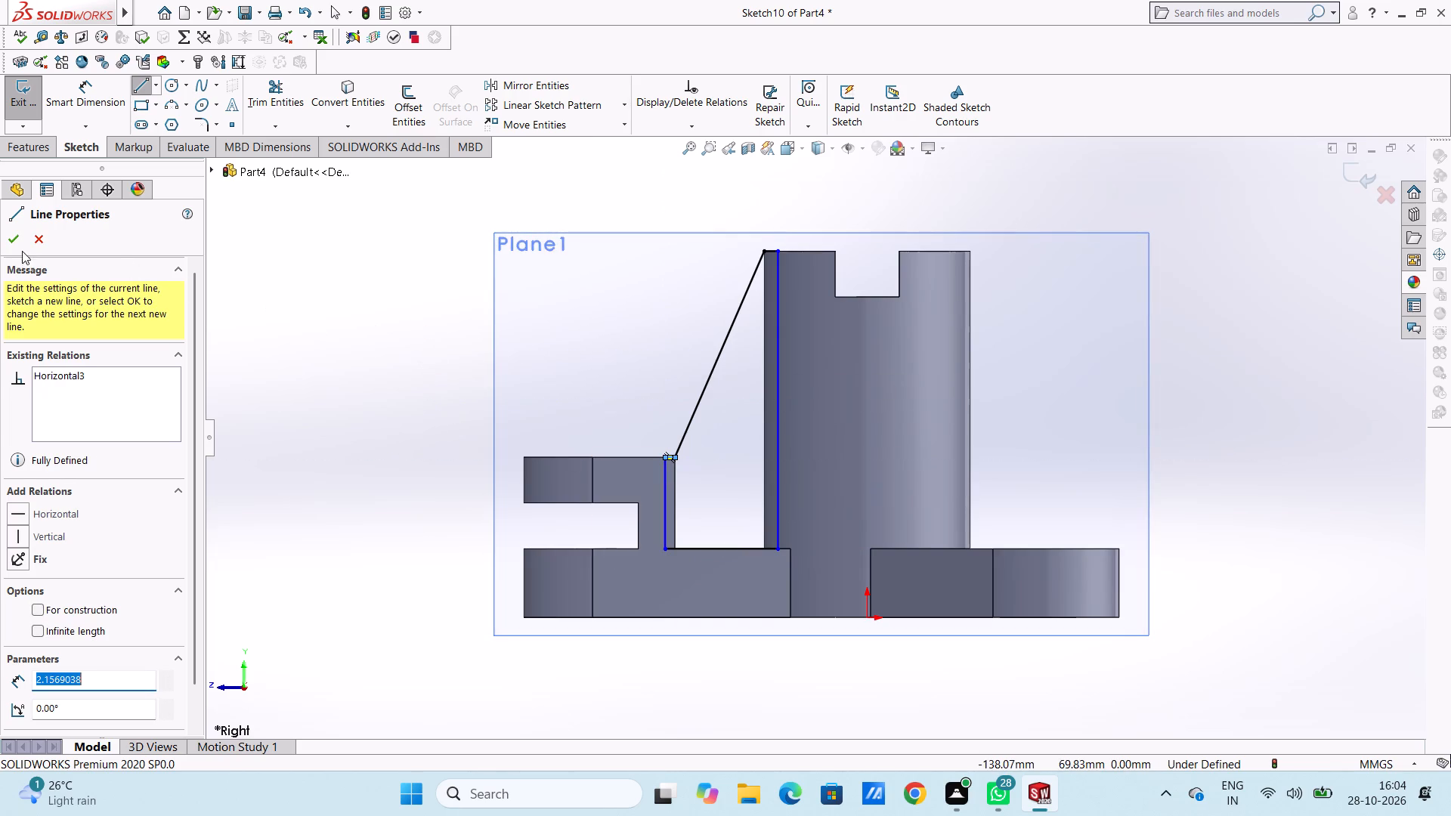
# Sketch a second closed profile from the cylinder's opposite top corner to the base plate's outer corner, overlapping the cylinder by about 2.45 mm.
pyautogui.click(969, 251)
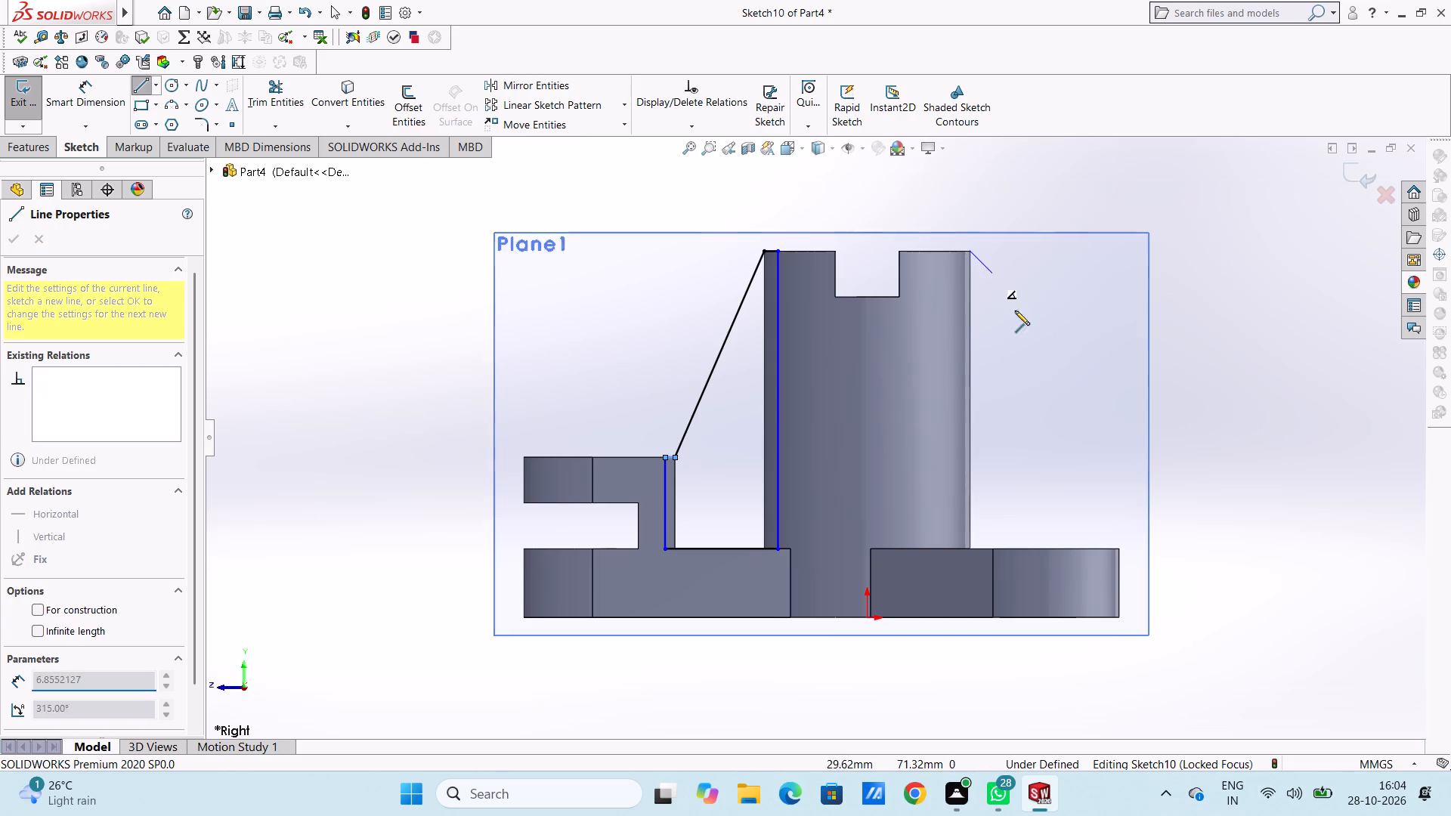
pyautogui.click(1117, 548)
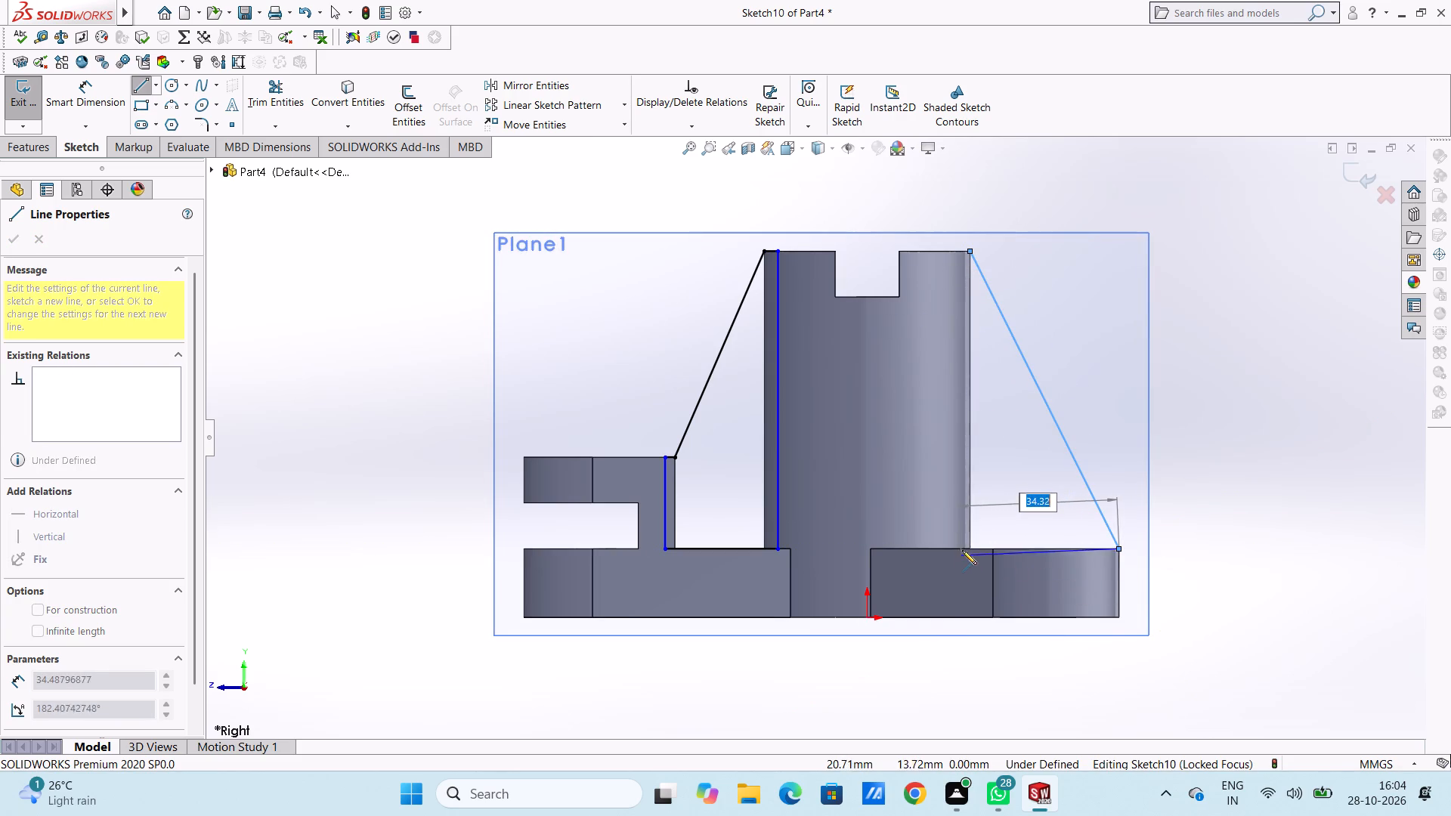
pyautogui.click(959, 549)
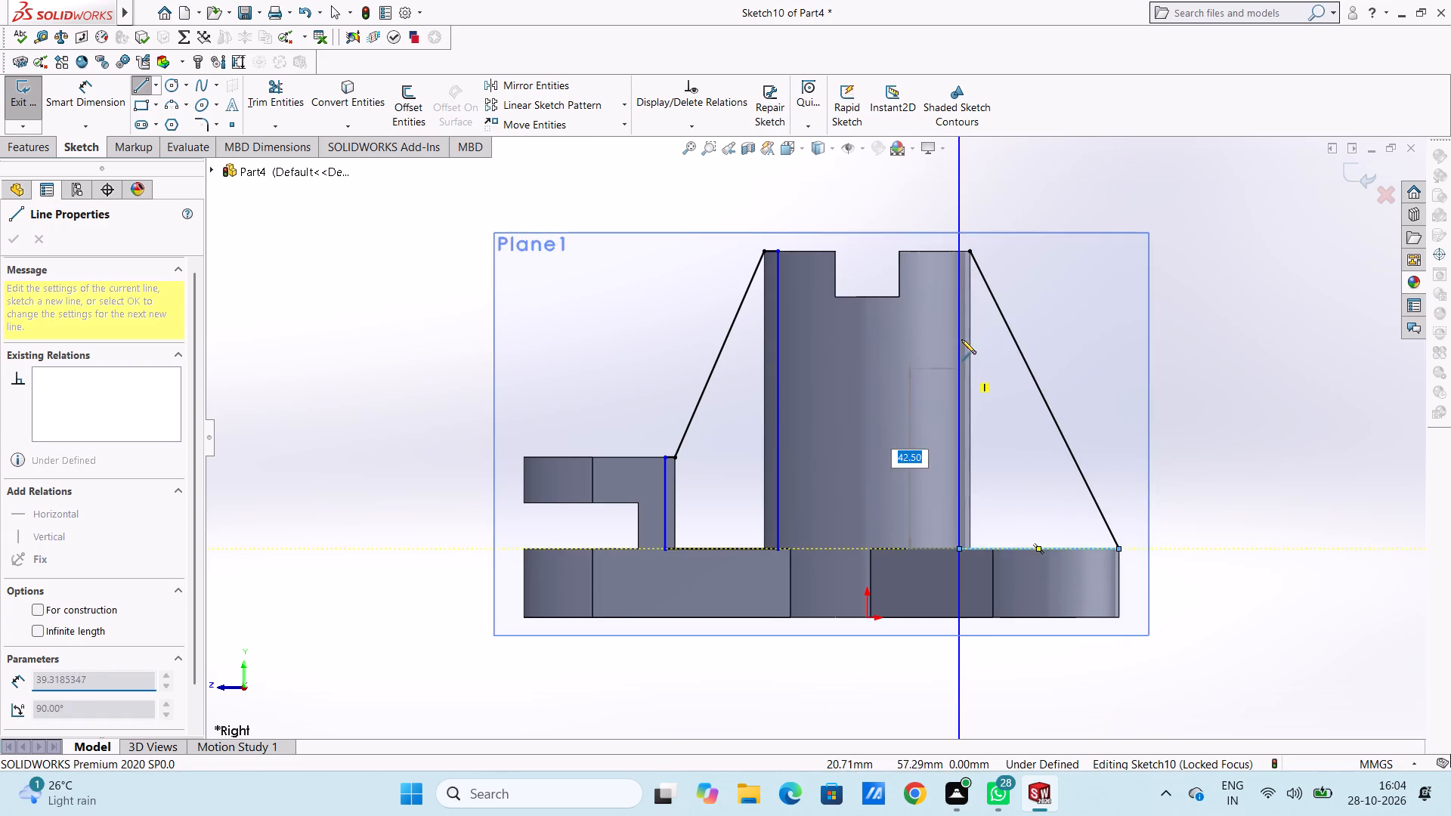
pyautogui.click(960, 252)
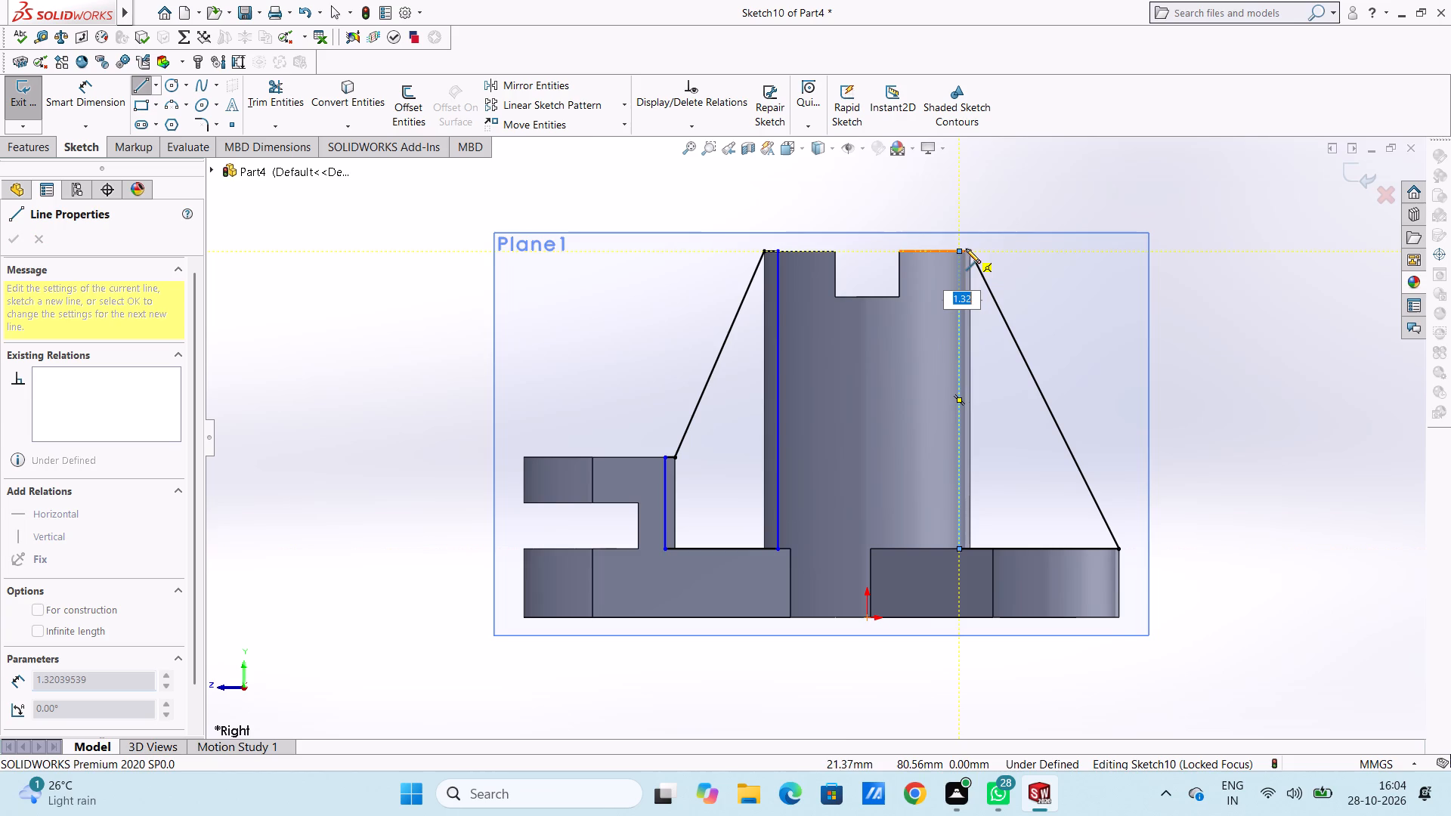
pyautogui.click(969, 250)
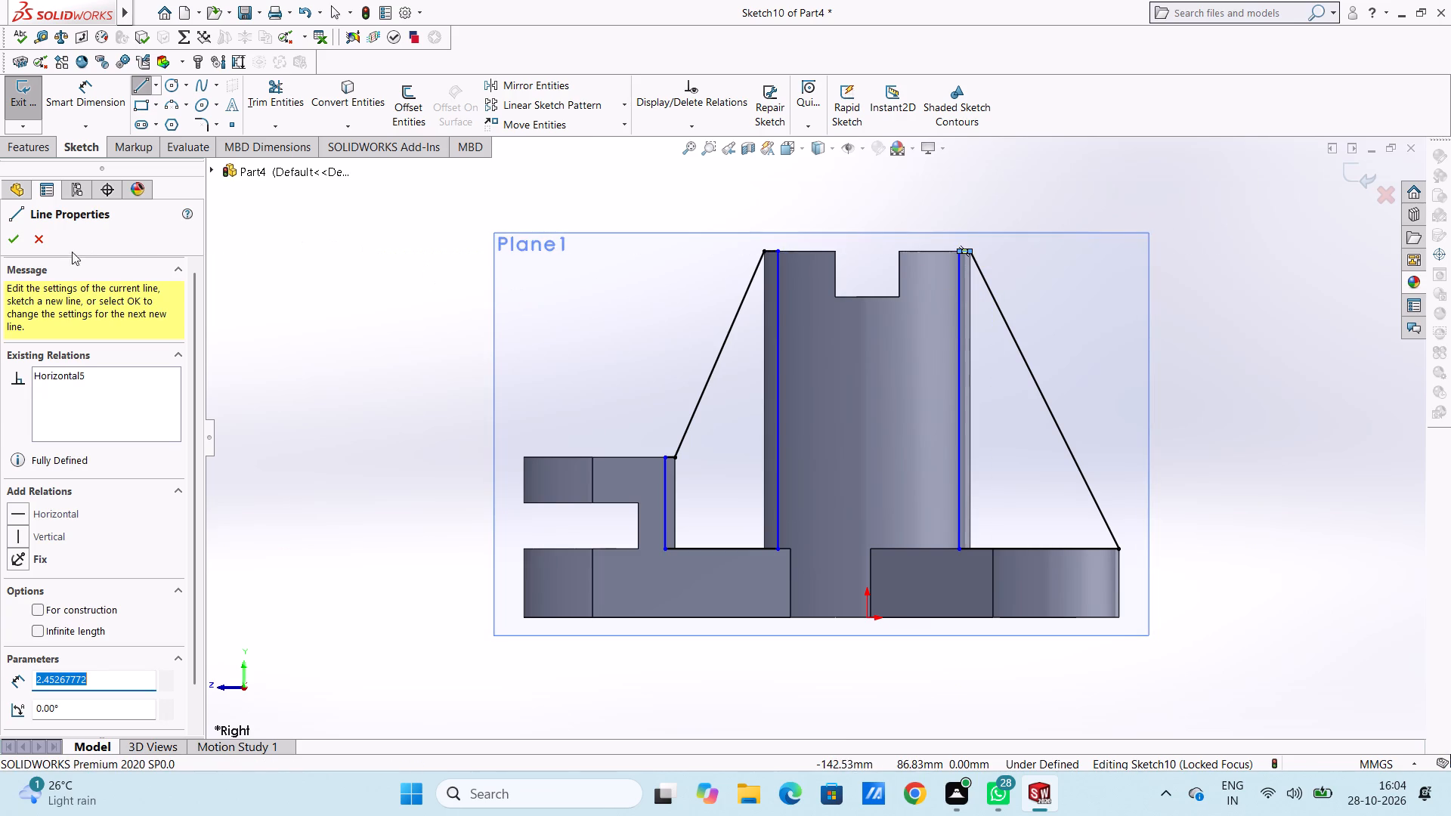
pyautogui.click(13, 241)
pyautogui.click(13, 241)
pyautogui.click(425, 332)
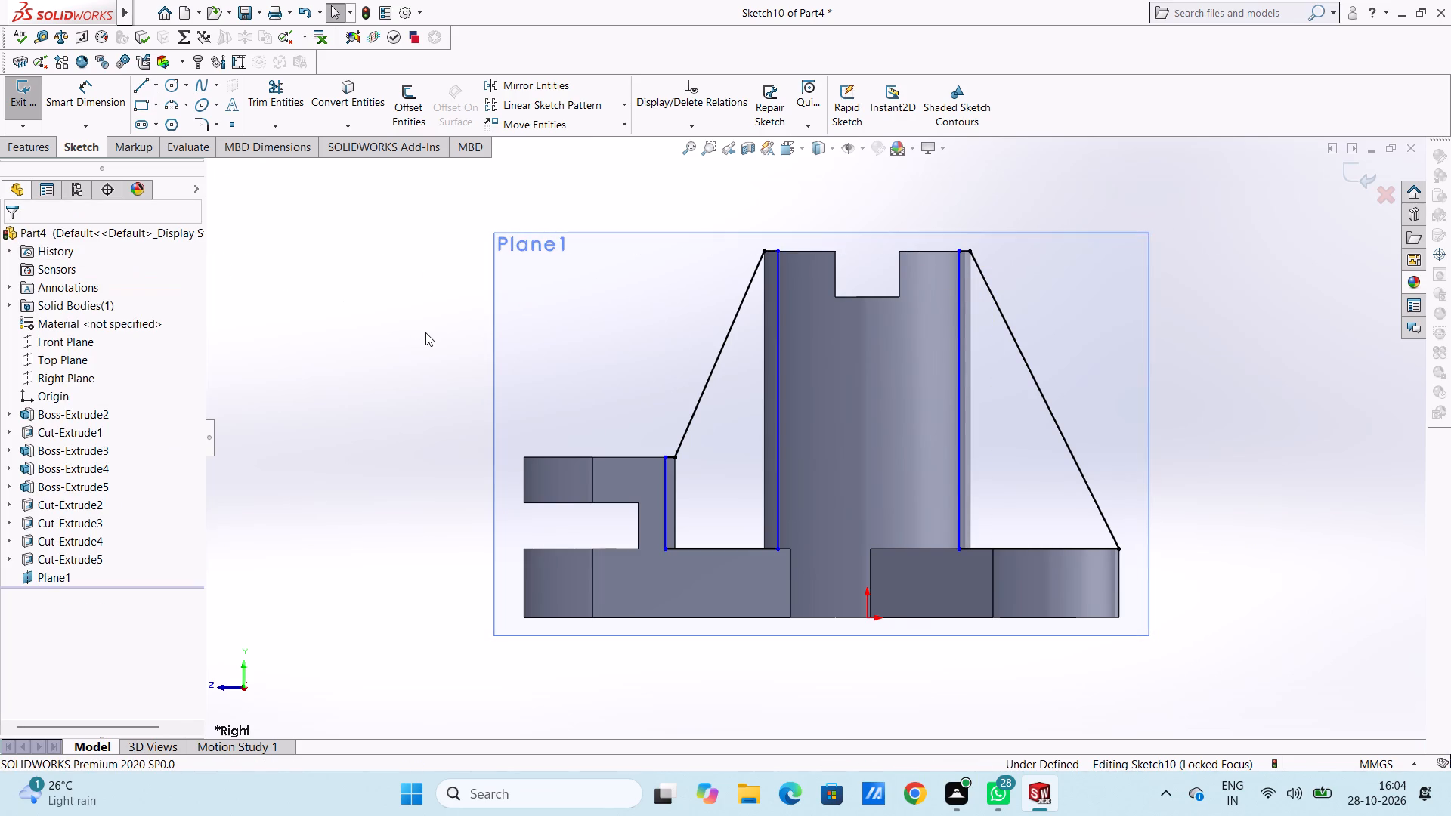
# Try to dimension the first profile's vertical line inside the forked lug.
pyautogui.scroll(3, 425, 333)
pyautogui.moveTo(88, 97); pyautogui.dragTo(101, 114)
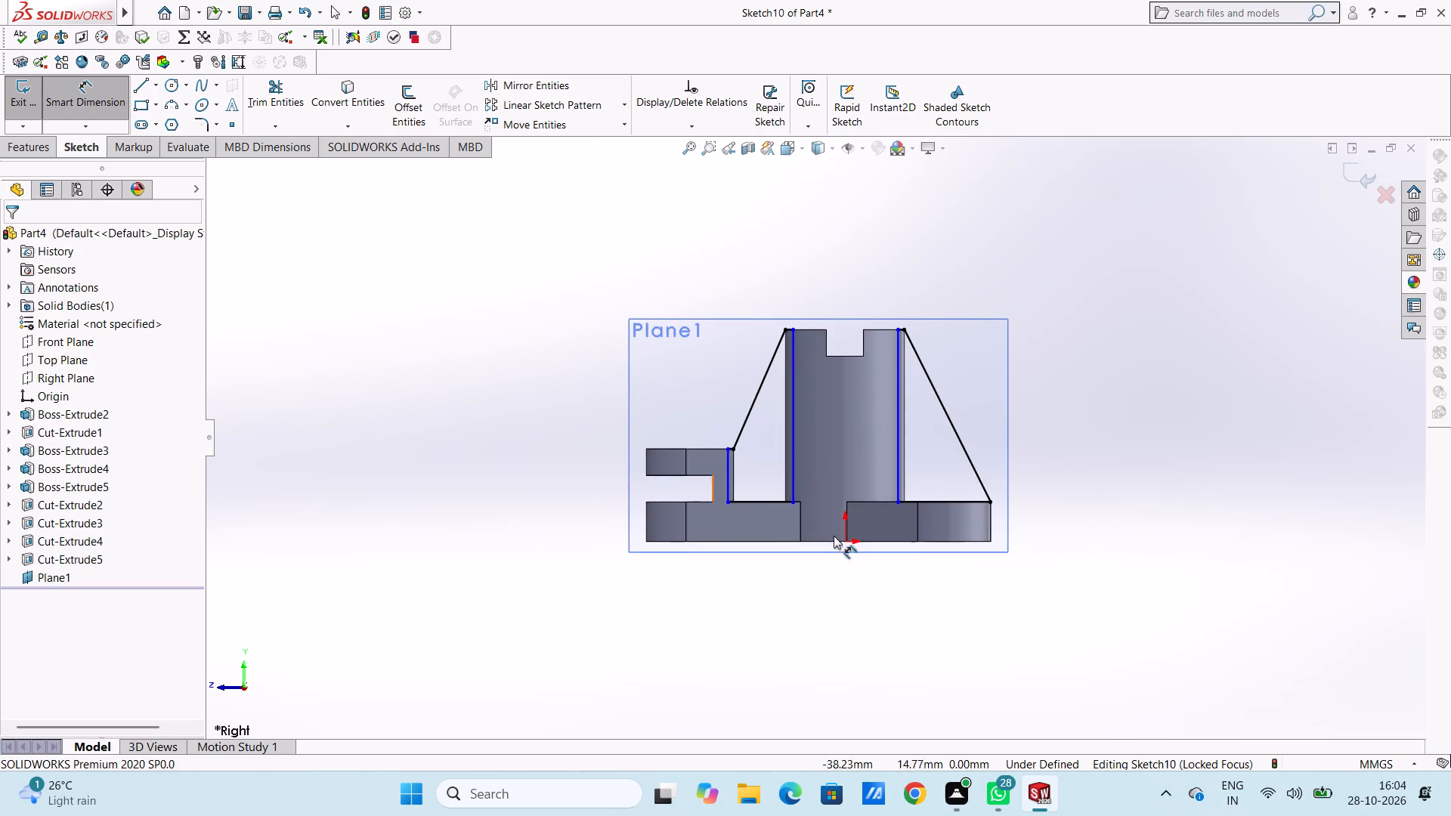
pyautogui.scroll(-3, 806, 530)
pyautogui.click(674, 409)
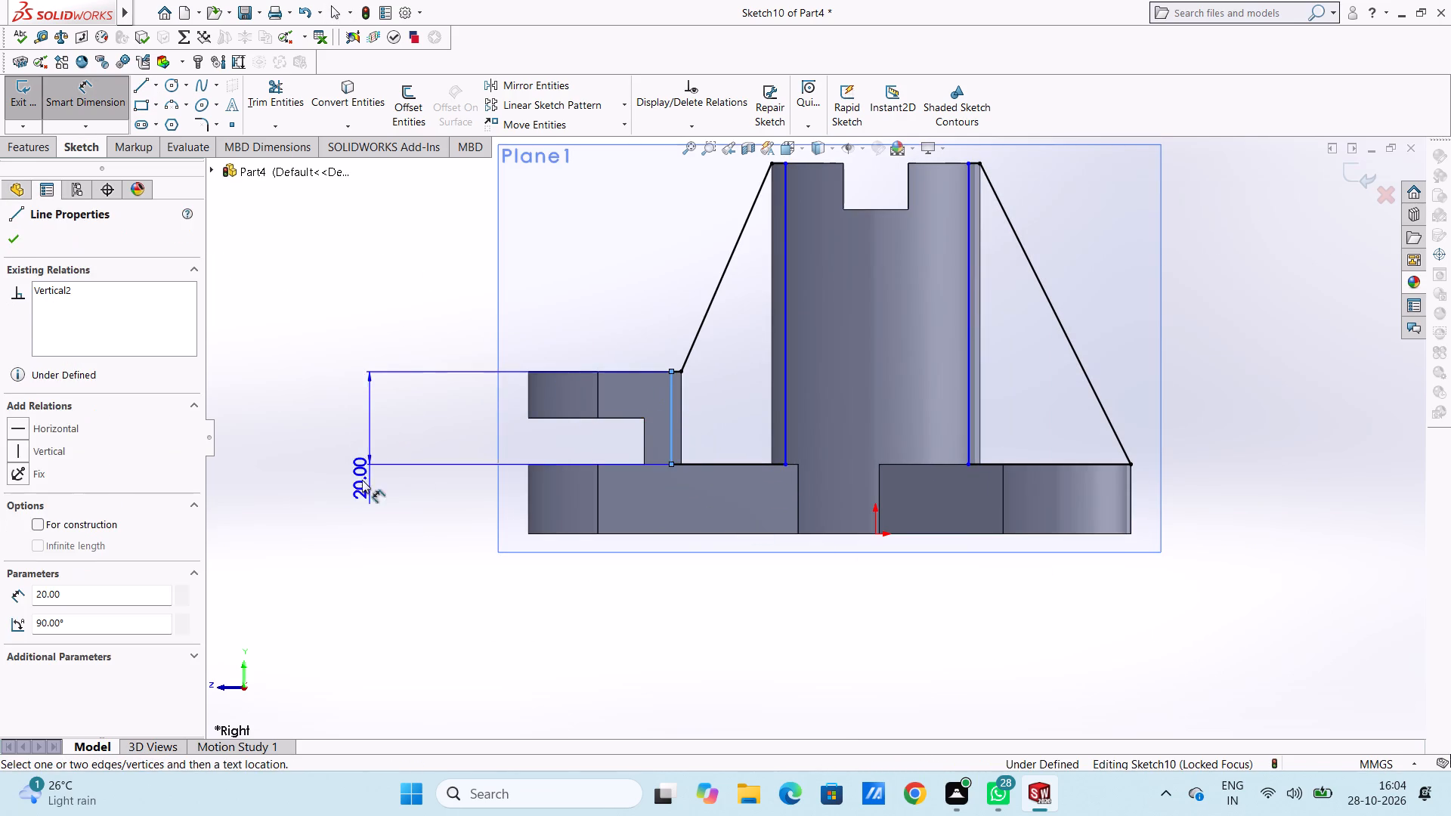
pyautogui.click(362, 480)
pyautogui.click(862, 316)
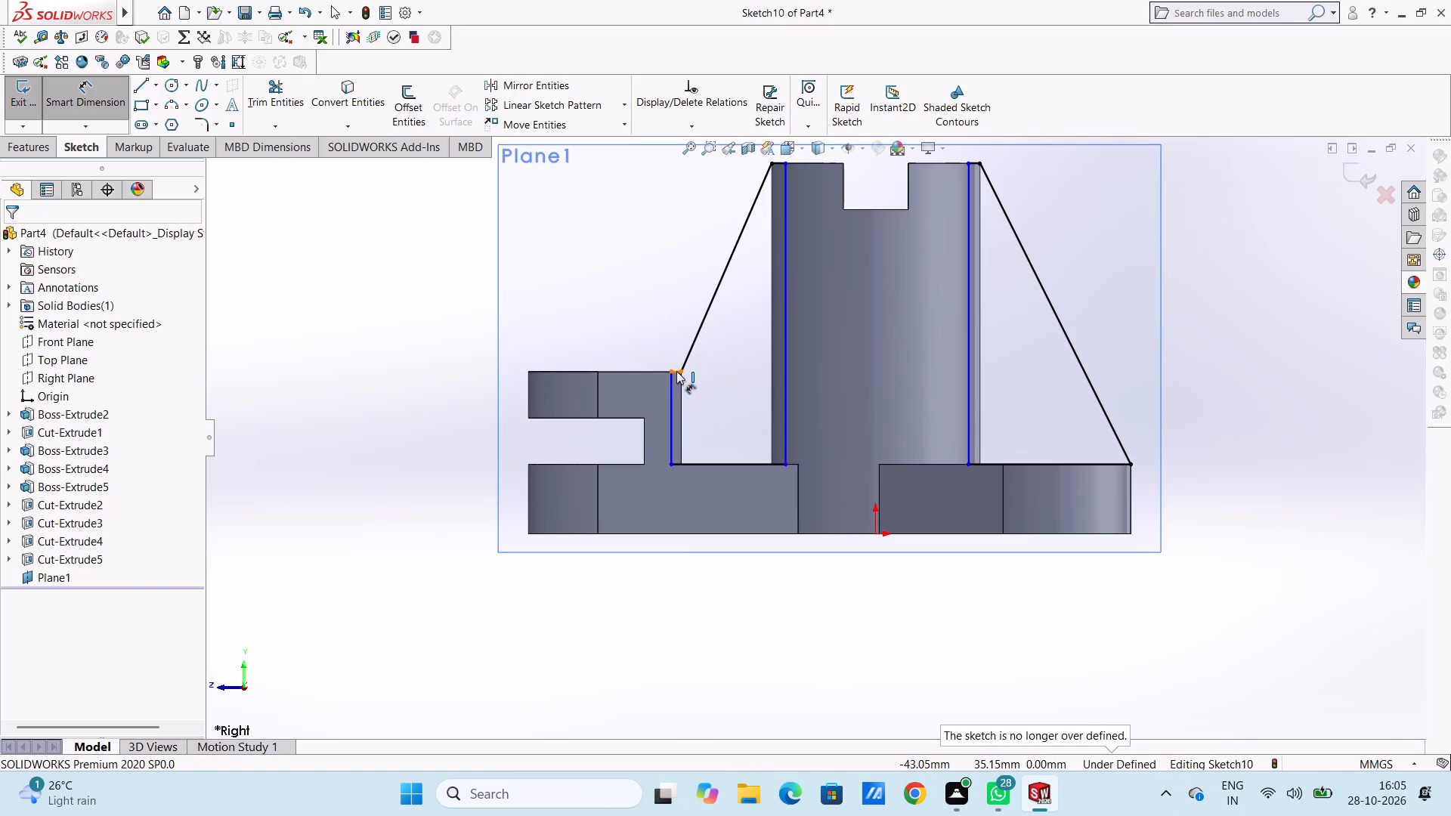
# Dimension the first profile's short horizontal segment at the top of the forked lug.
pyautogui.click(676, 371)
pyautogui.click(673, 249)
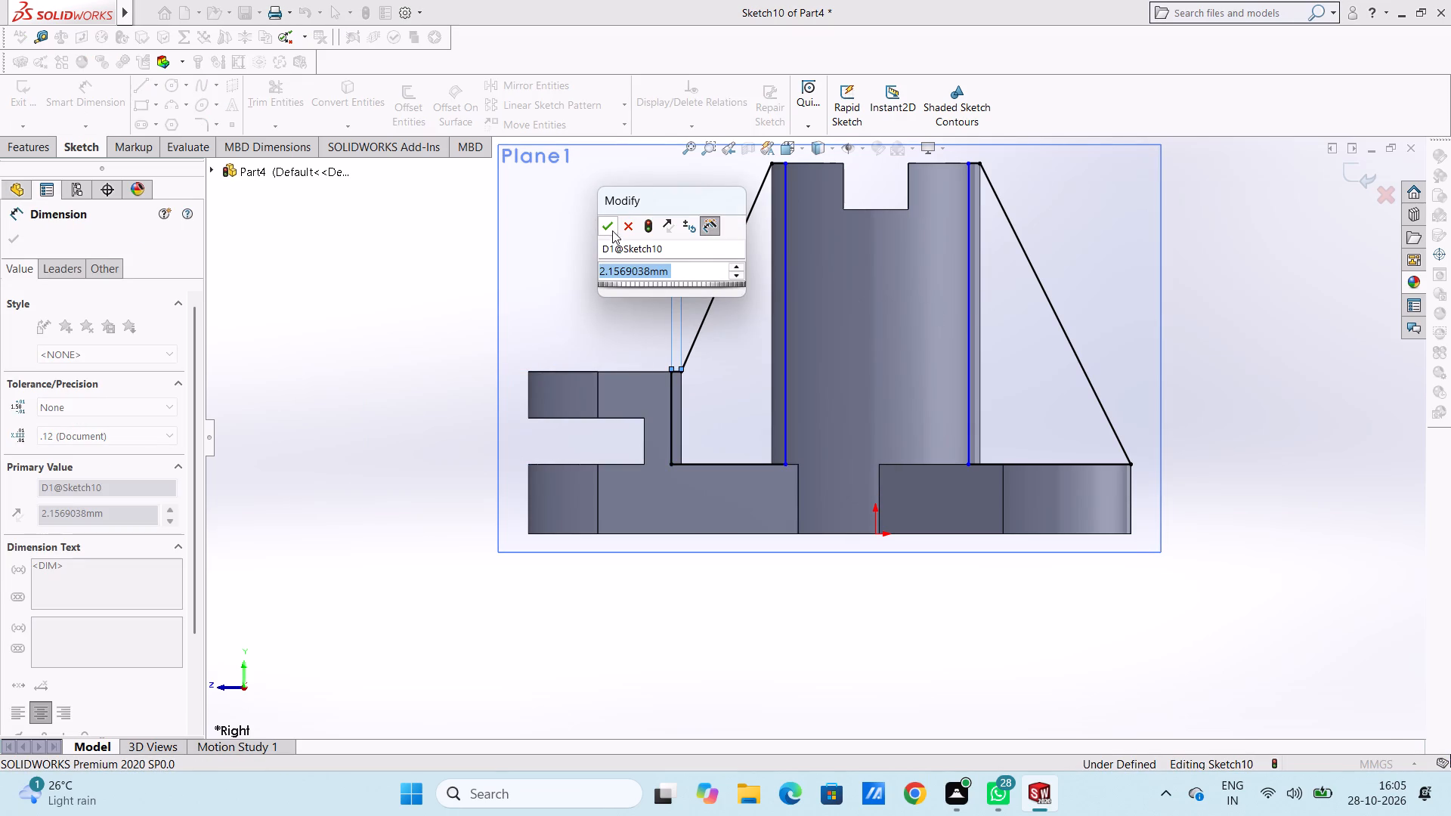
pyautogui.click(603, 227)
pyautogui.click(457, 300)
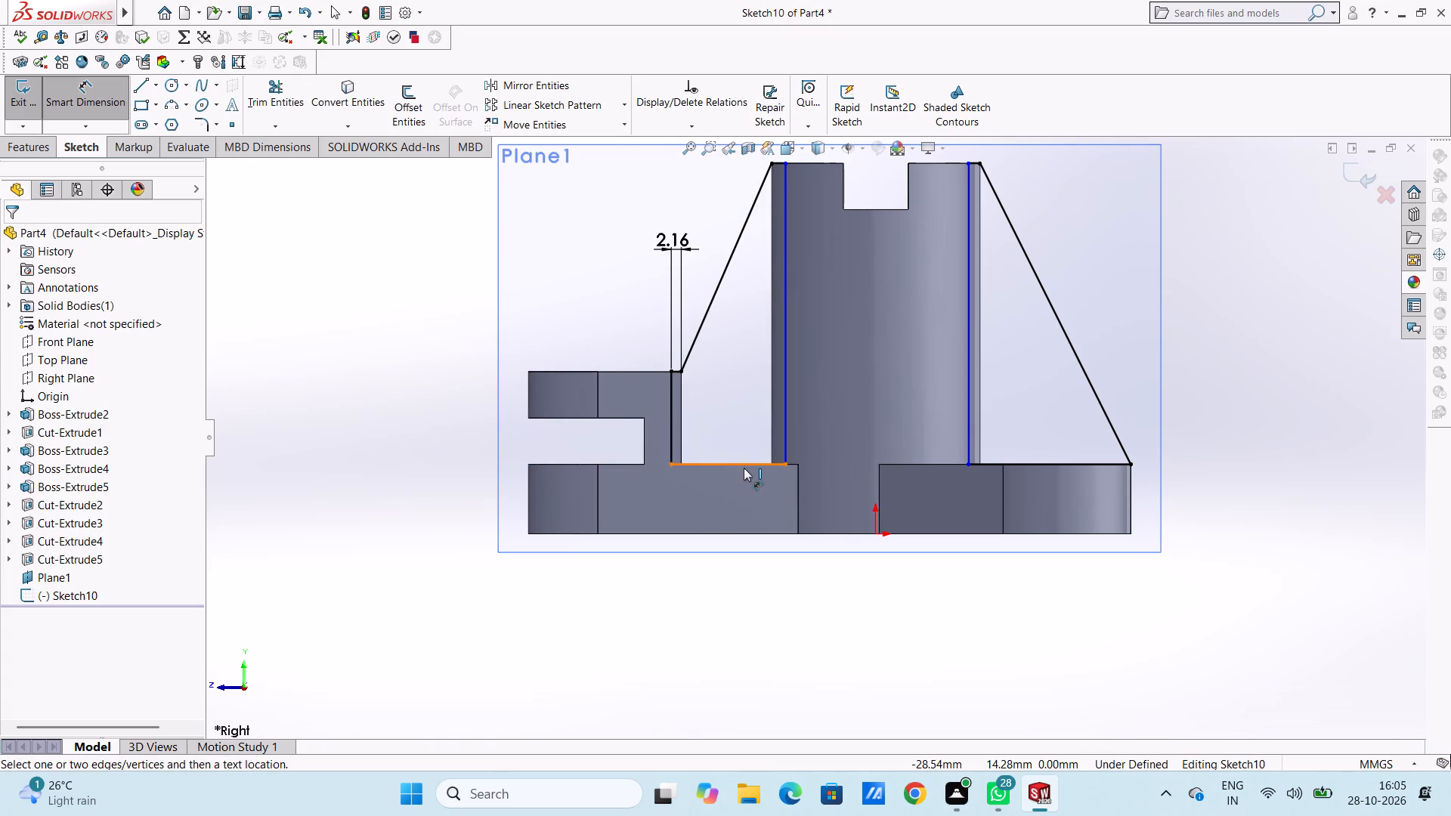
# Dimension the first profile's base line between the forked lug and the cylinder.
pyautogui.click(744, 468)
pyautogui.click(844, 663)
pyautogui.click(769, 638)
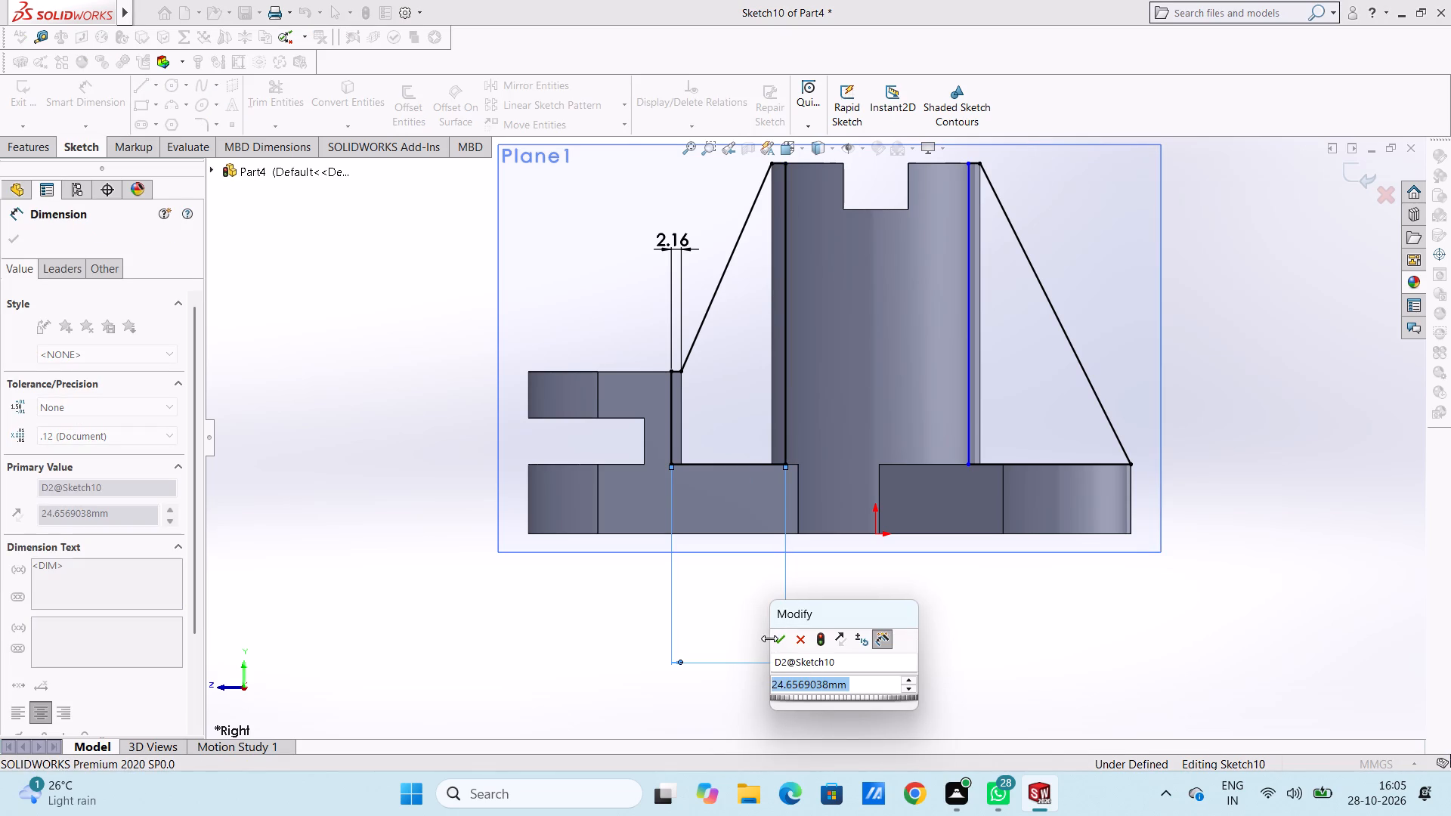
pyautogui.click(778, 635)
pyautogui.click(760, 638)
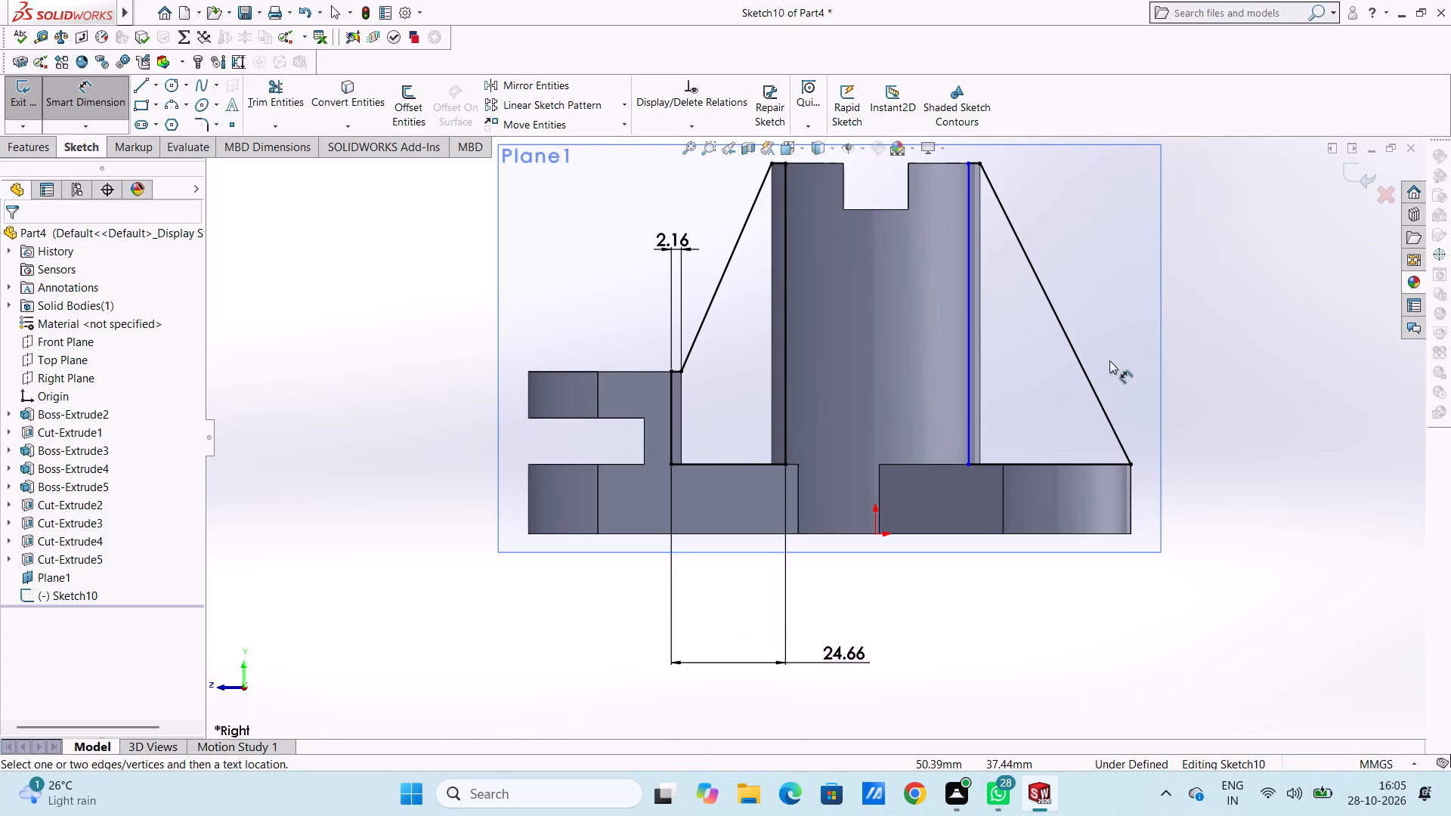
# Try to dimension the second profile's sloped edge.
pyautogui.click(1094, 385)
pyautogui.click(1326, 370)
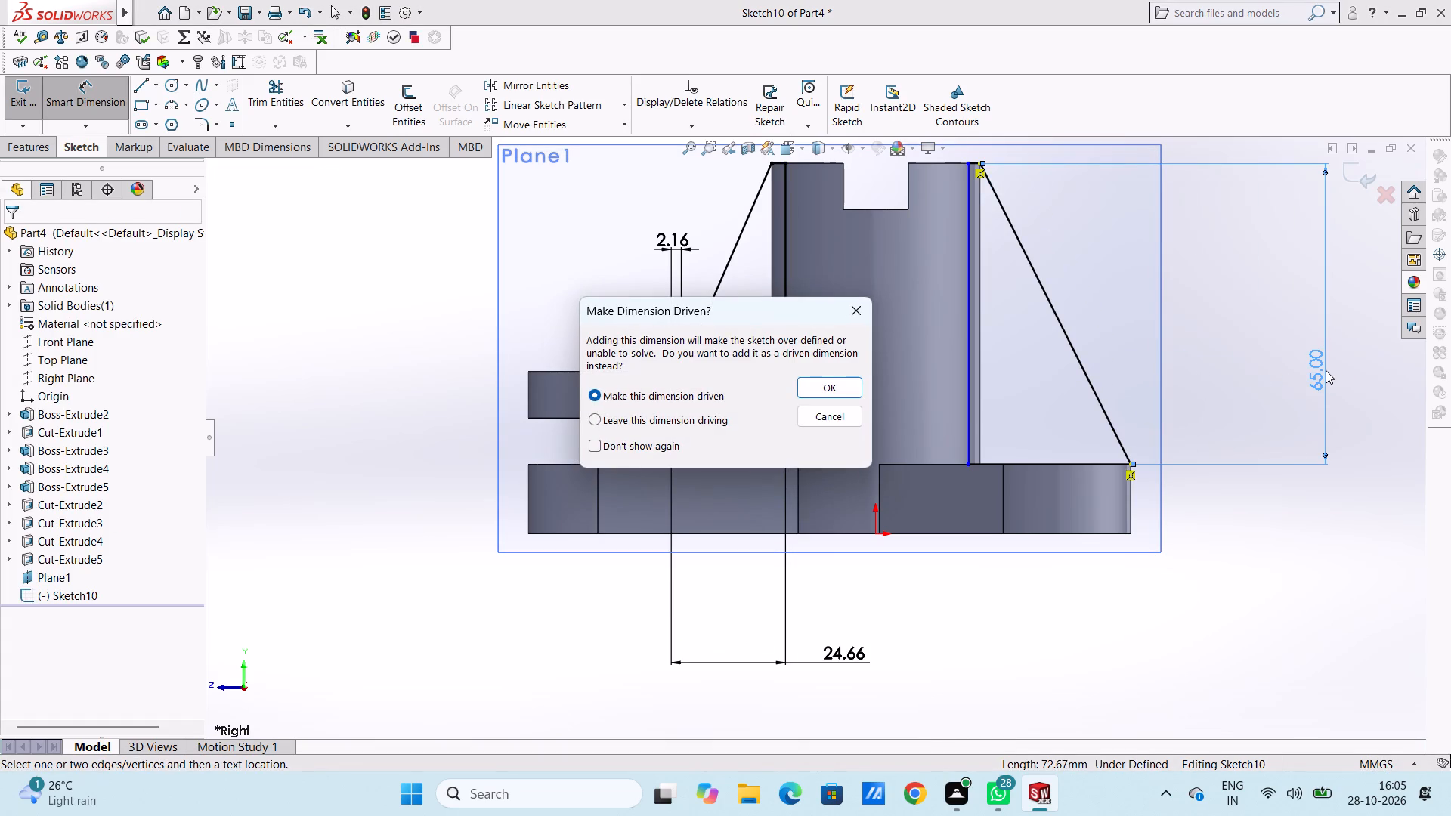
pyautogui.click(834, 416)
# Dimension the second profile's base line along the base plate, keeping its drawn length, and finish dimensioning.
pyautogui.click(1040, 465)
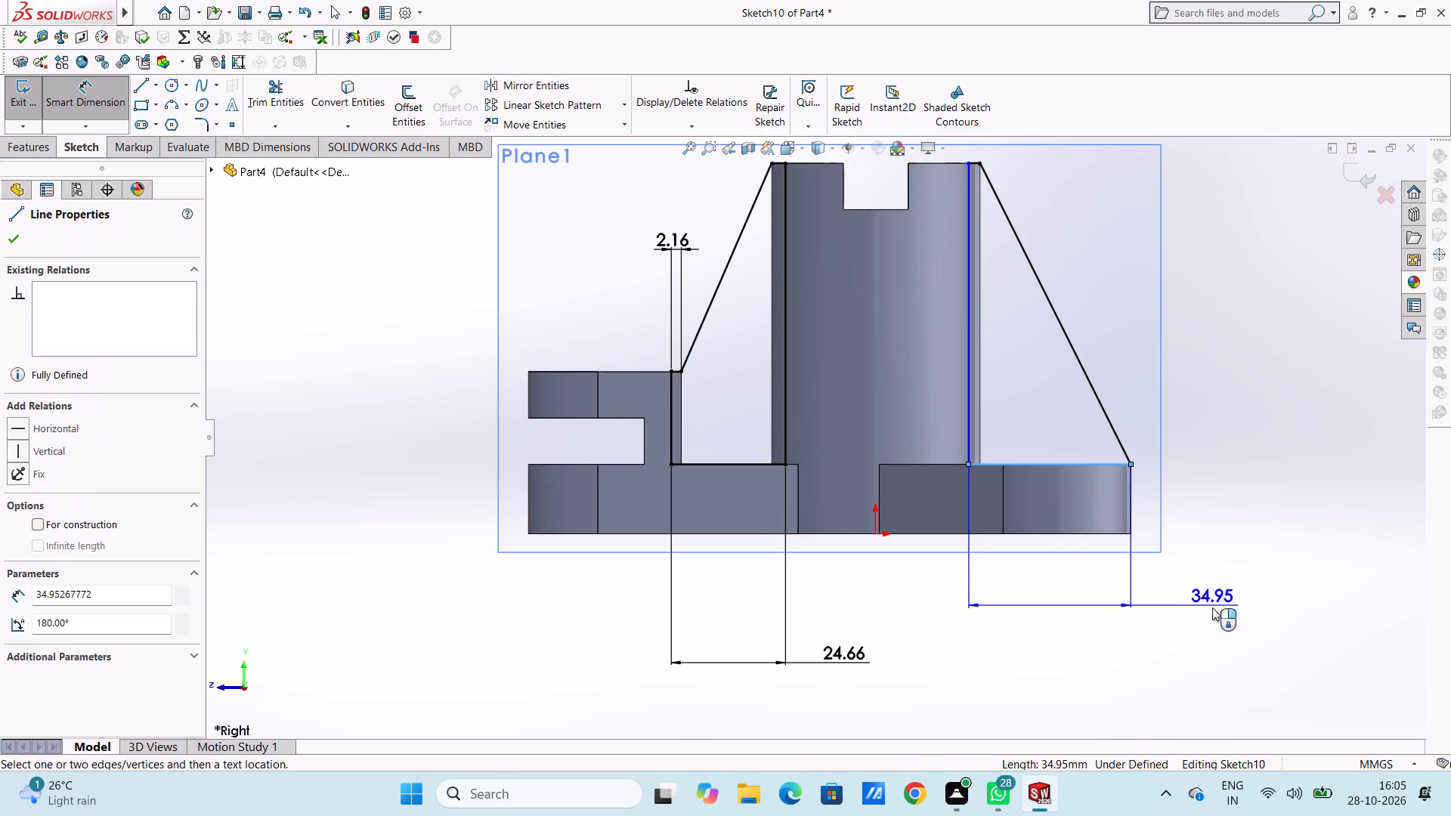
pyautogui.click(1201, 662)
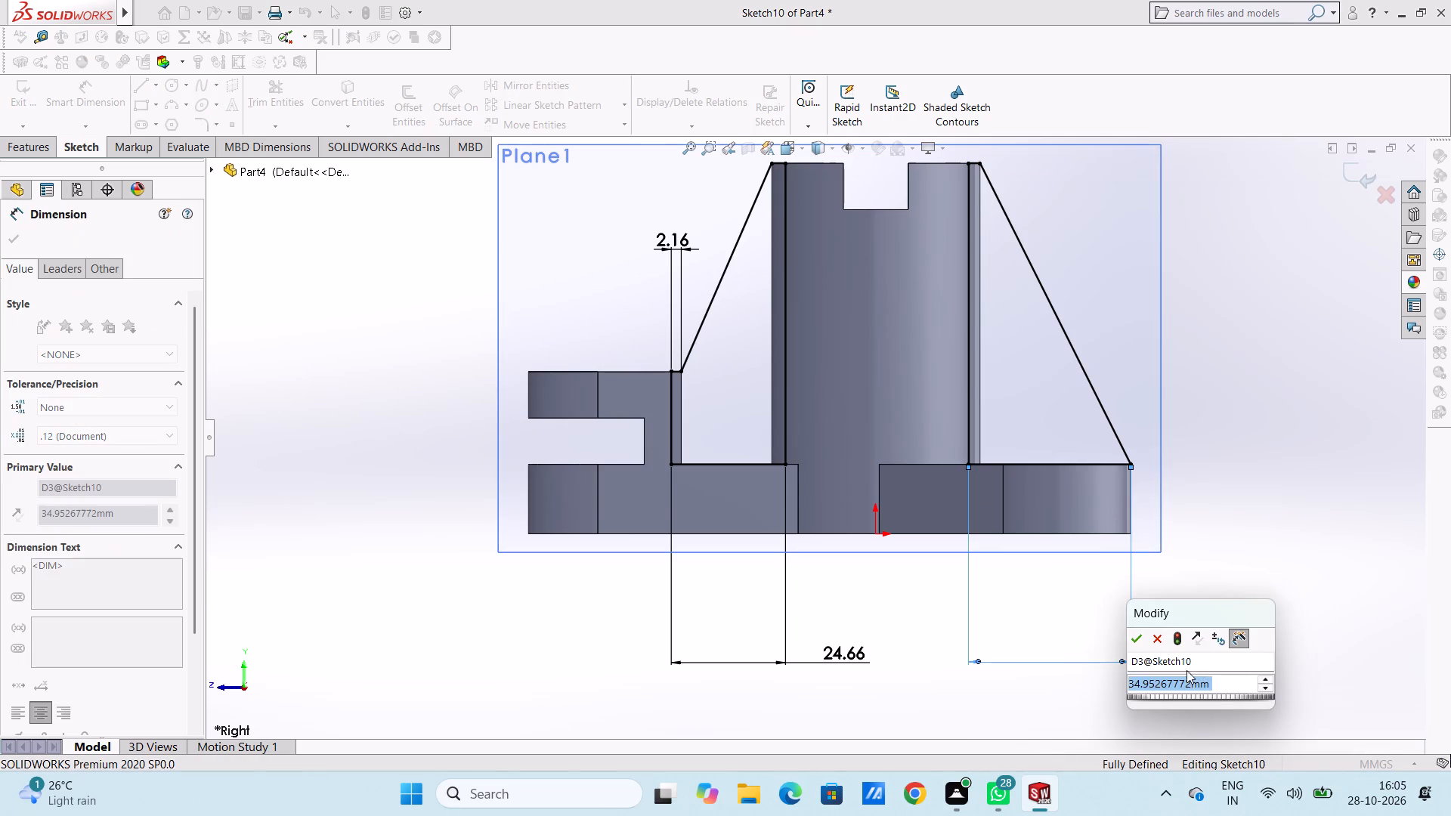
pyautogui.moveTo(1133, 645); pyautogui.dragTo(1125, 642)
pyautogui.click(1053, 623)
pyautogui.scroll(4, 1046, 602)
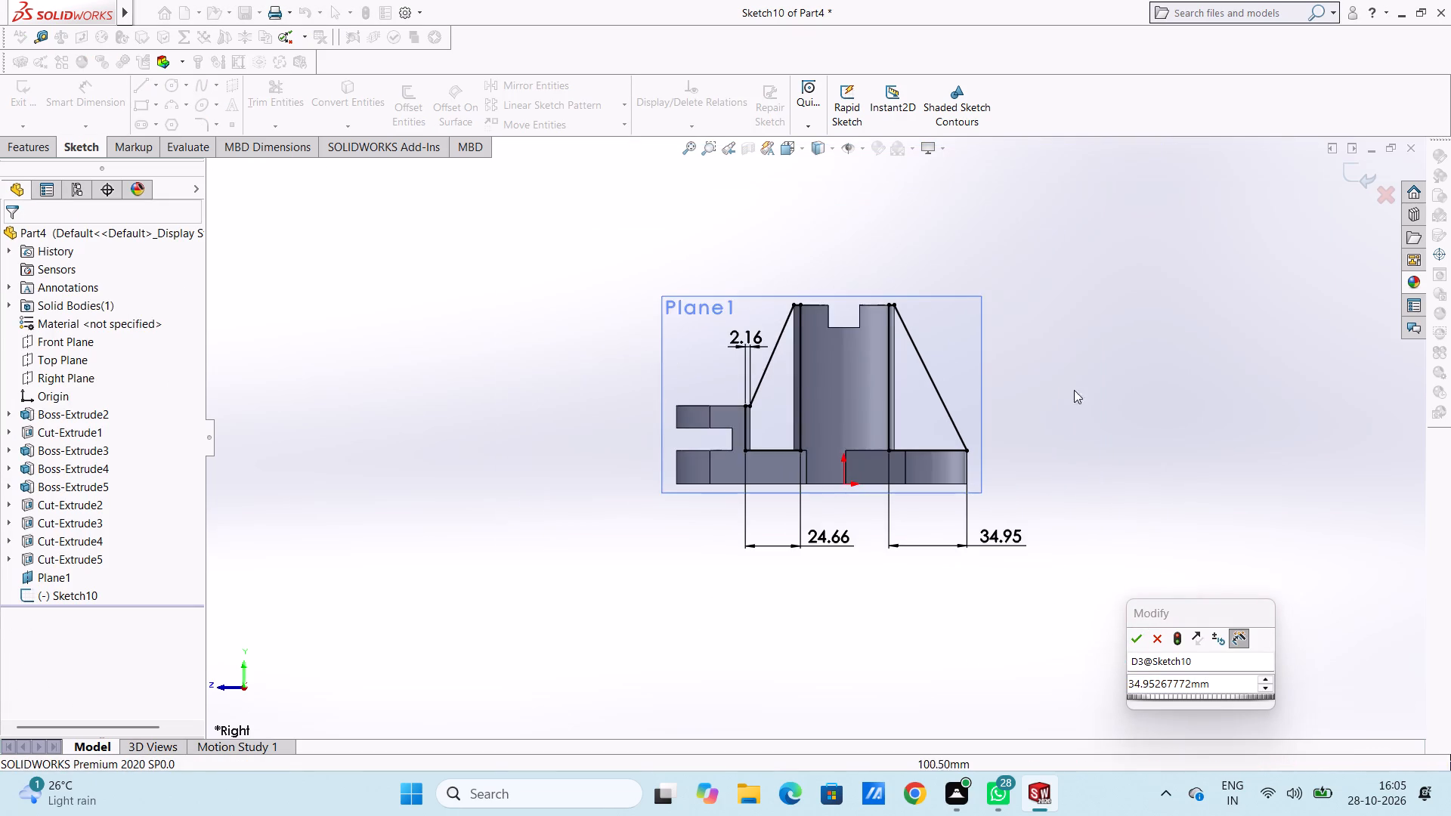
pyautogui.moveTo(1074, 373); pyautogui.dragTo(1084, 437, button='middle')
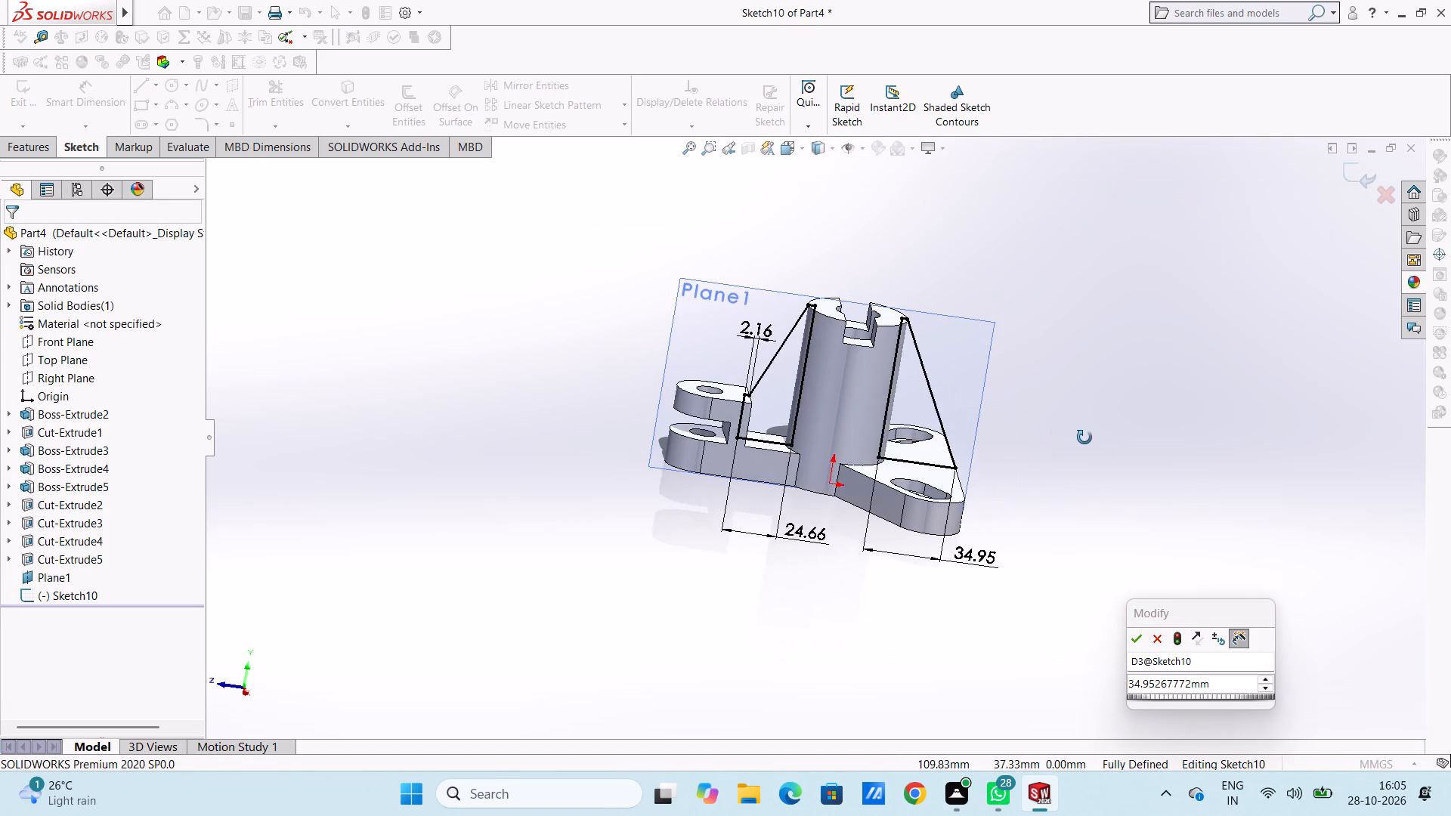
pyautogui.moveTo(1084, 437); pyautogui.dragTo(1049, 476, button='middle')
pyautogui.scroll(-3, 870, 366)
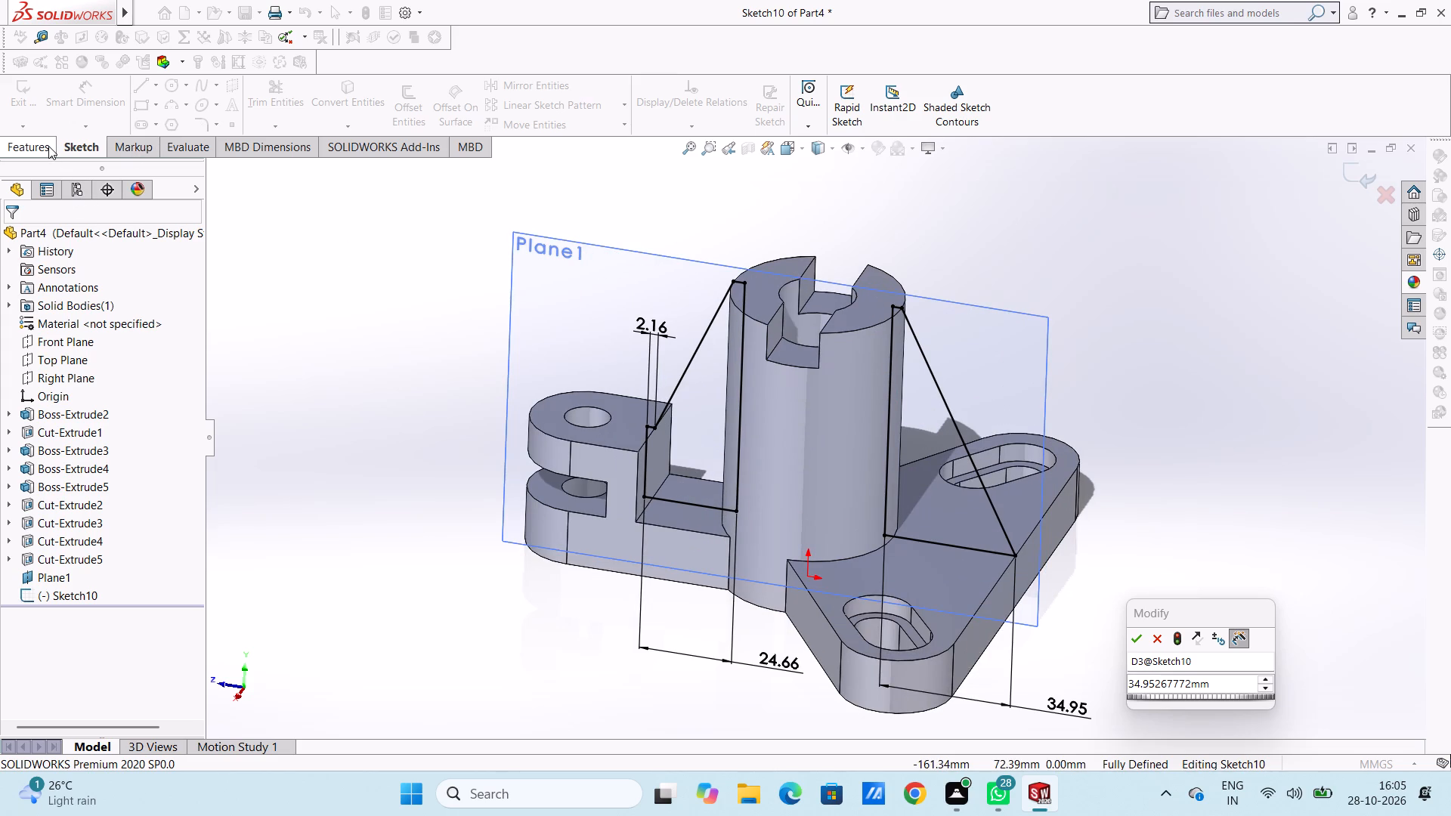
pyautogui.click(73, 145)
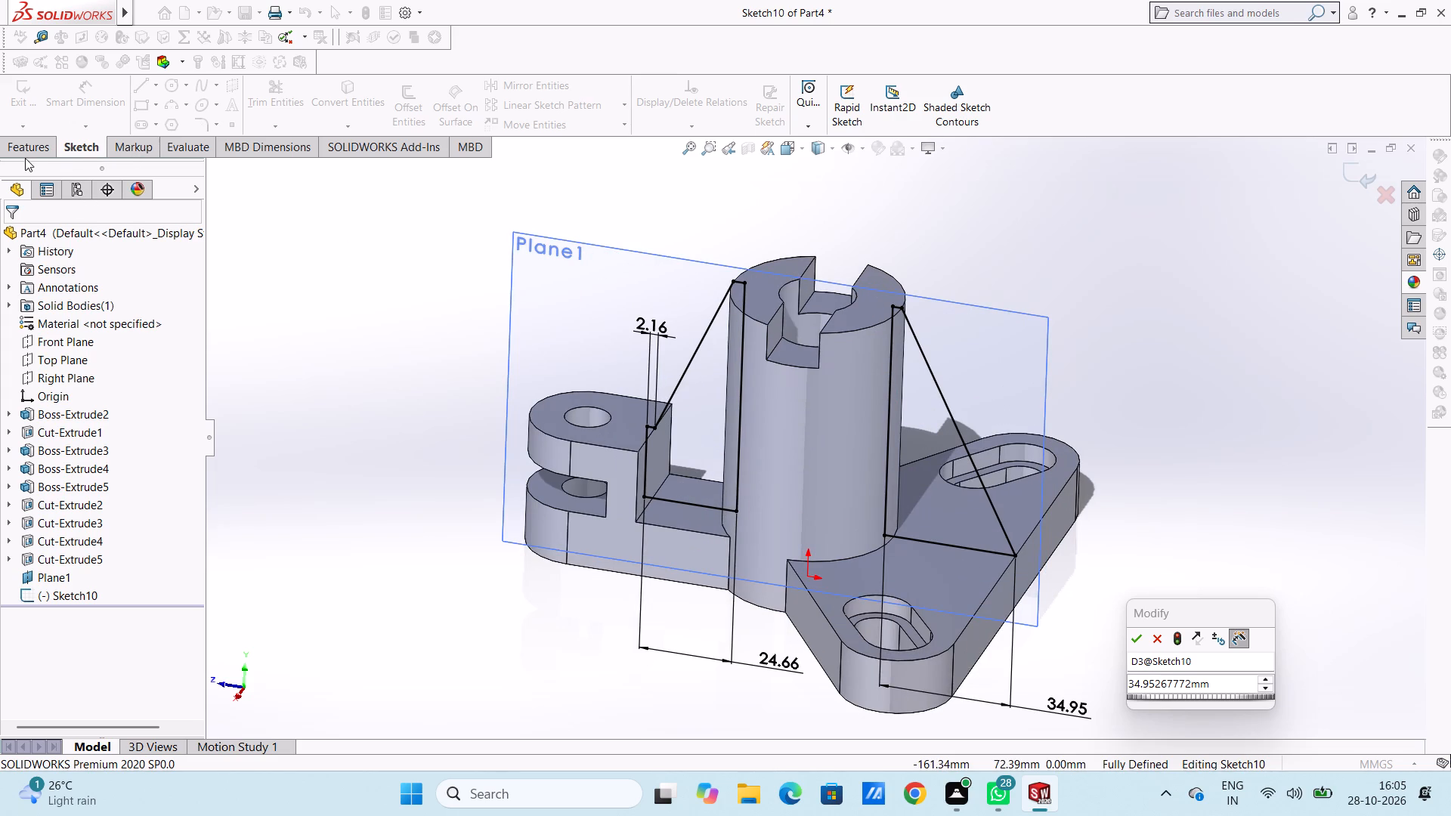
pyautogui.click(29, 144)
pyautogui.click(74, 149)
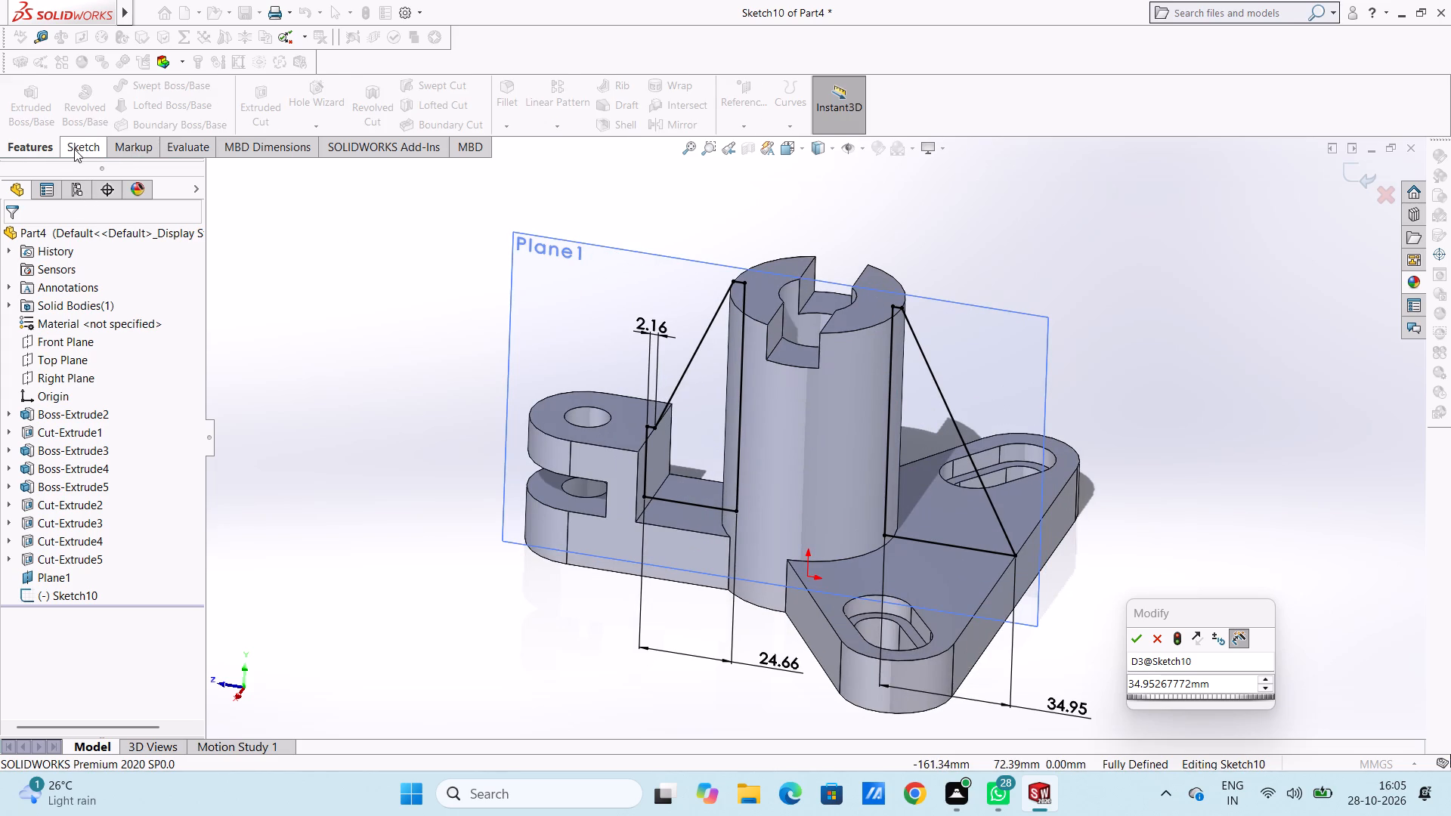
pyautogui.click(1130, 644)
pyautogui.click(1176, 541)
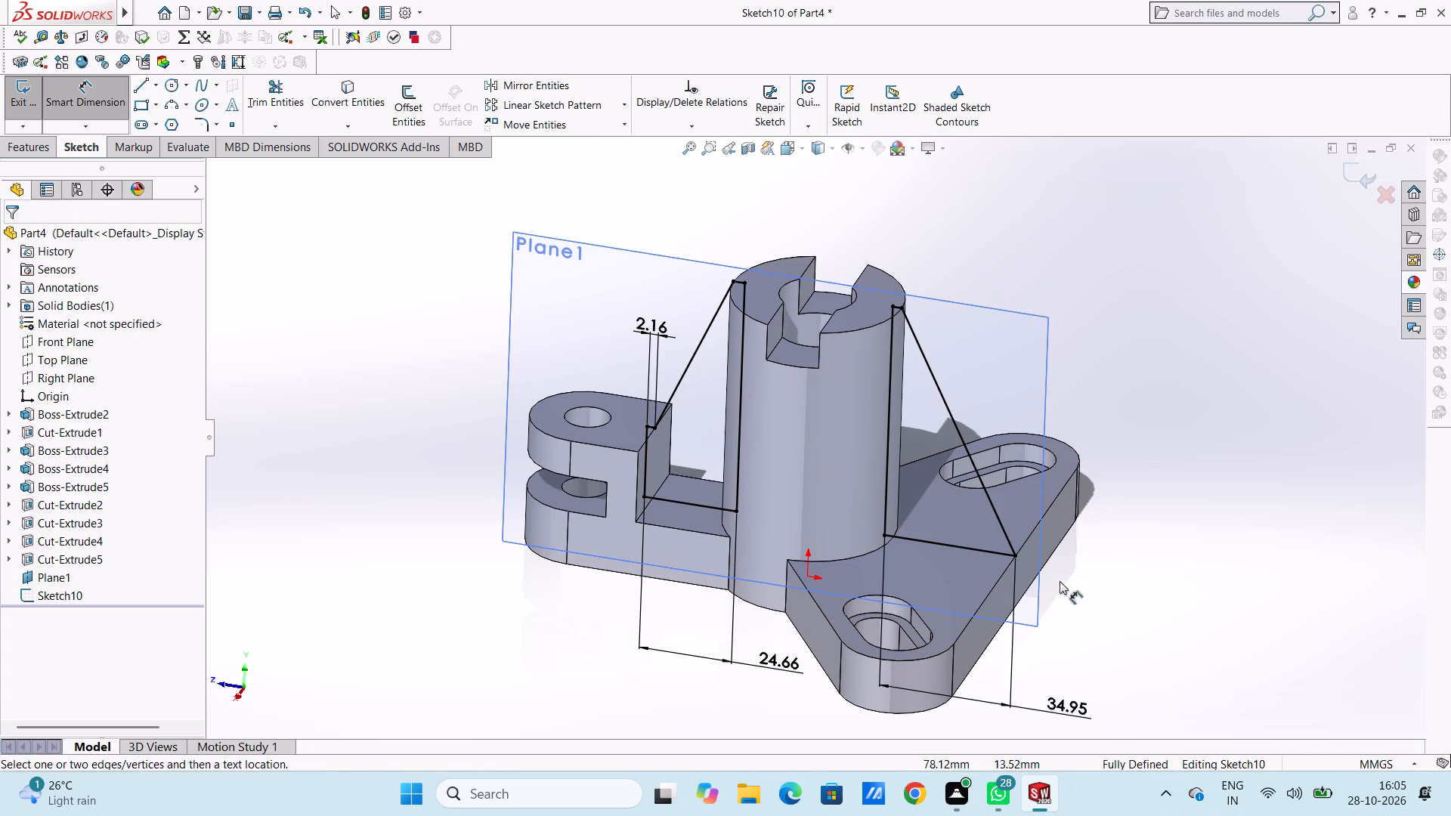
pyautogui.click(104, 97)
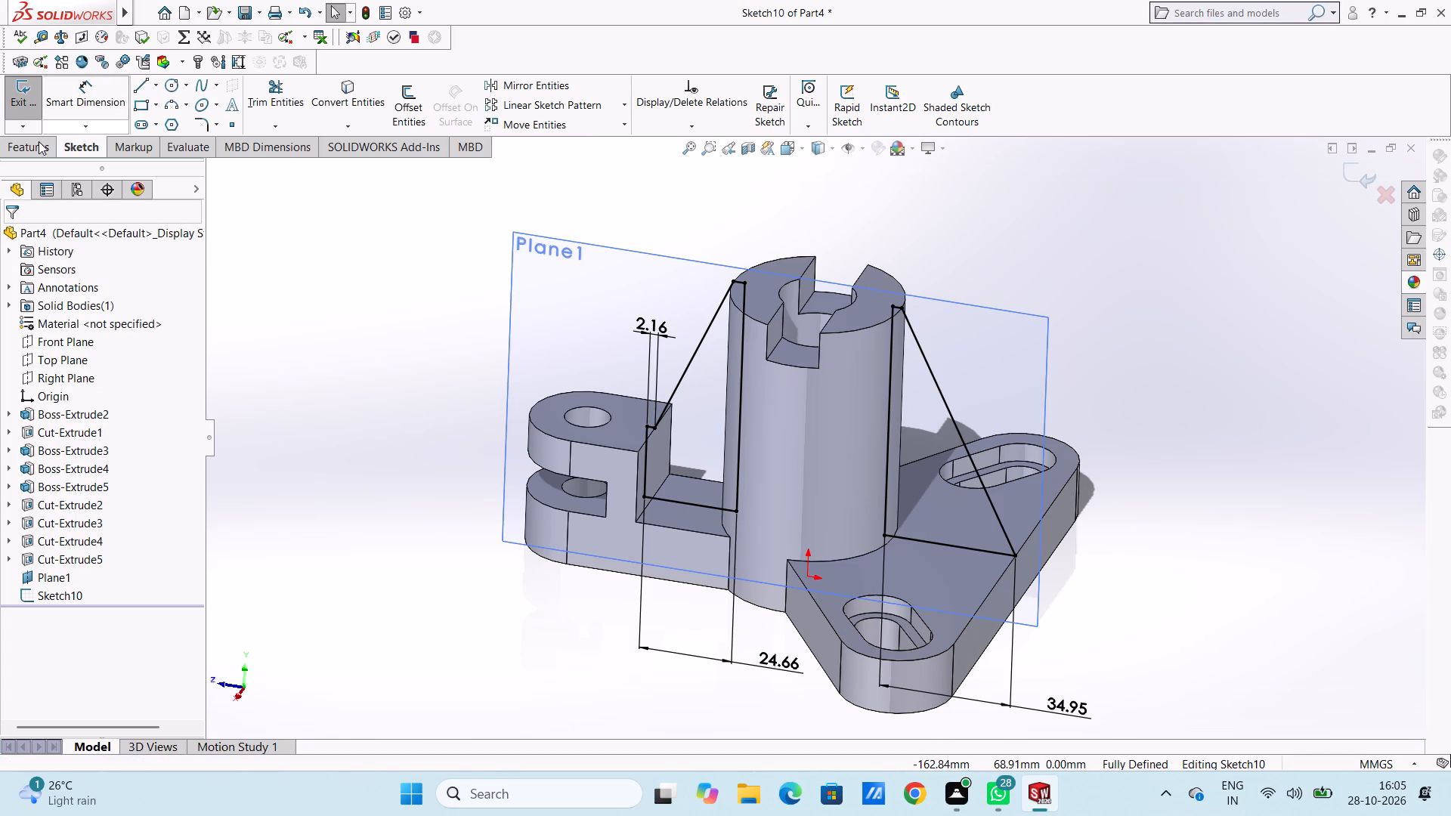
# Extrude both closed rib profiles as a merged boss, Mid Plane, 10 mm thick.
pyautogui.click(39, 141)
pyautogui.click(36, 94)
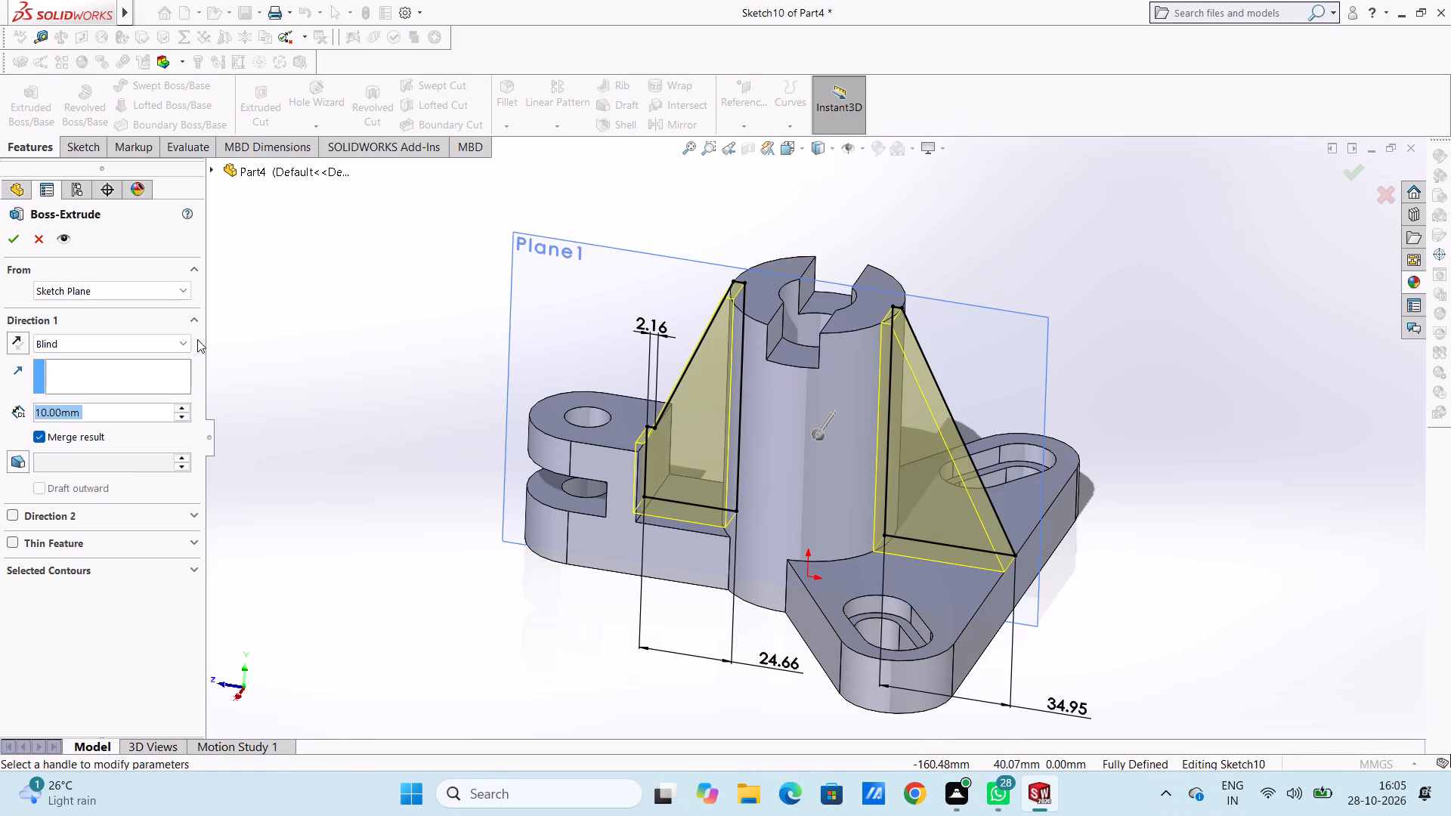
pyautogui.click(110, 342)
pyautogui.click(103, 441)
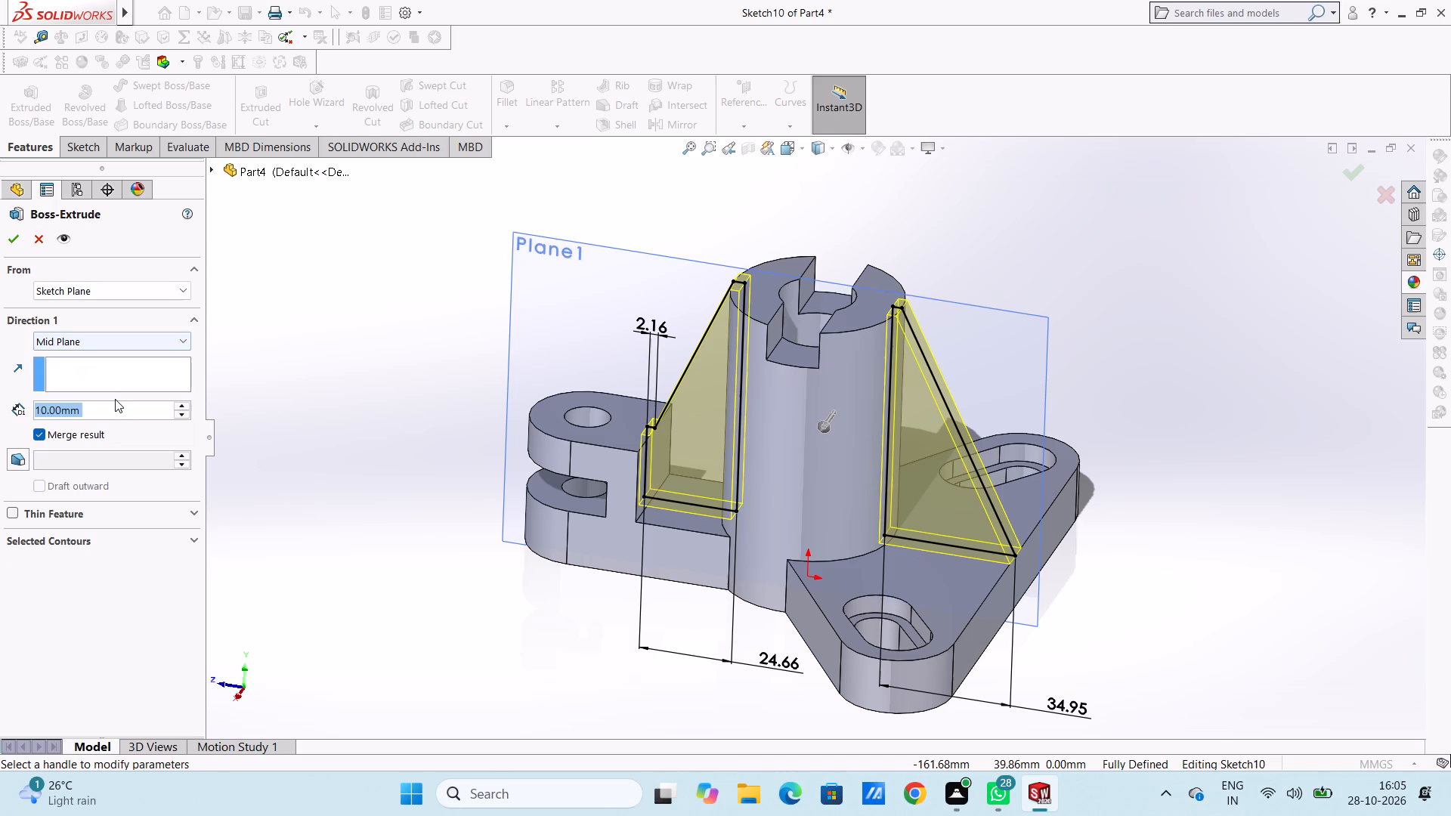
pyautogui.click(13, 241)
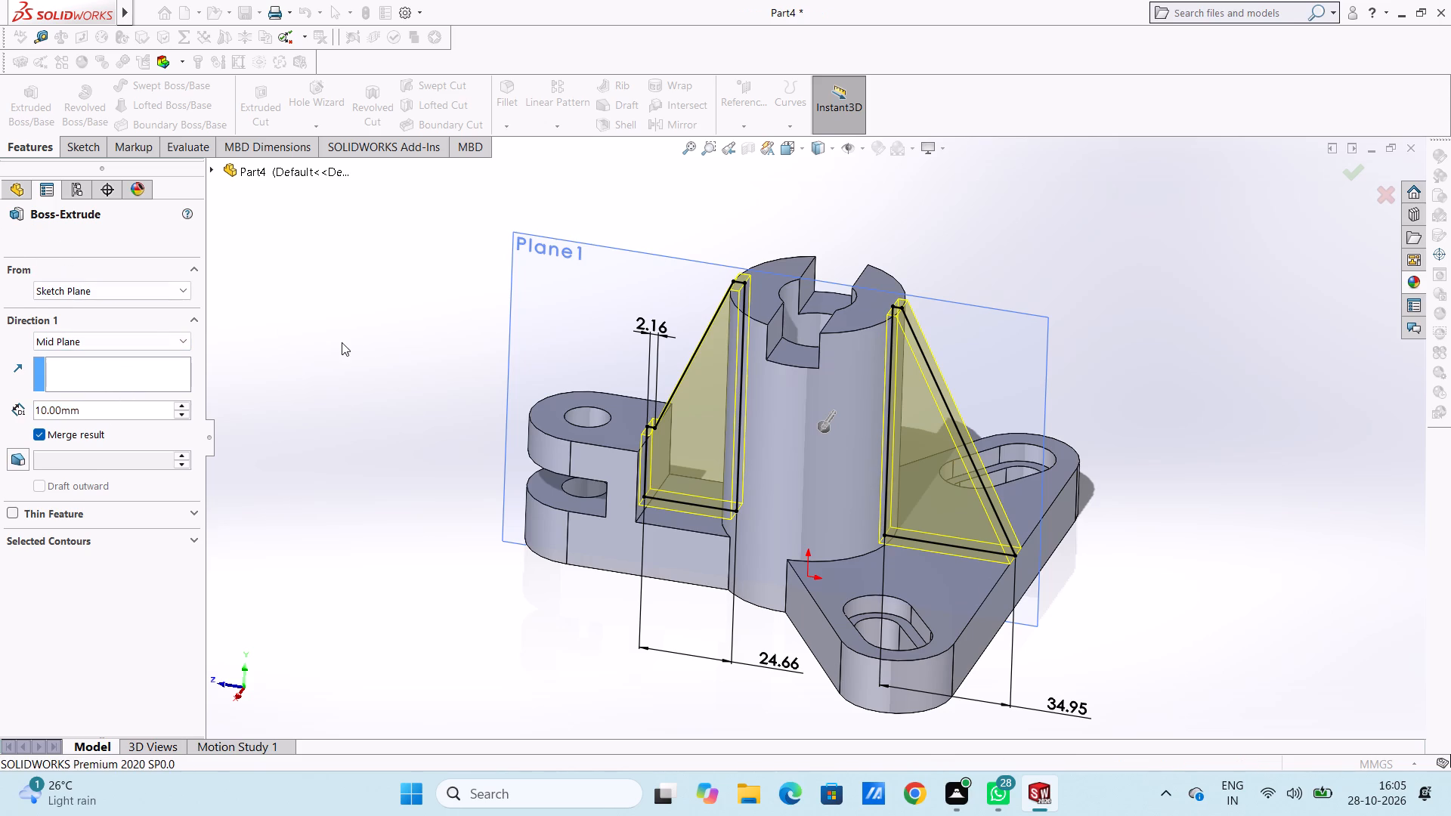
pyautogui.click(348, 345)
# Hide the reference plane Plane1.
pyautogui.moveTo(379, 314); pyautogui.dragTo(377, 481, button='middle')
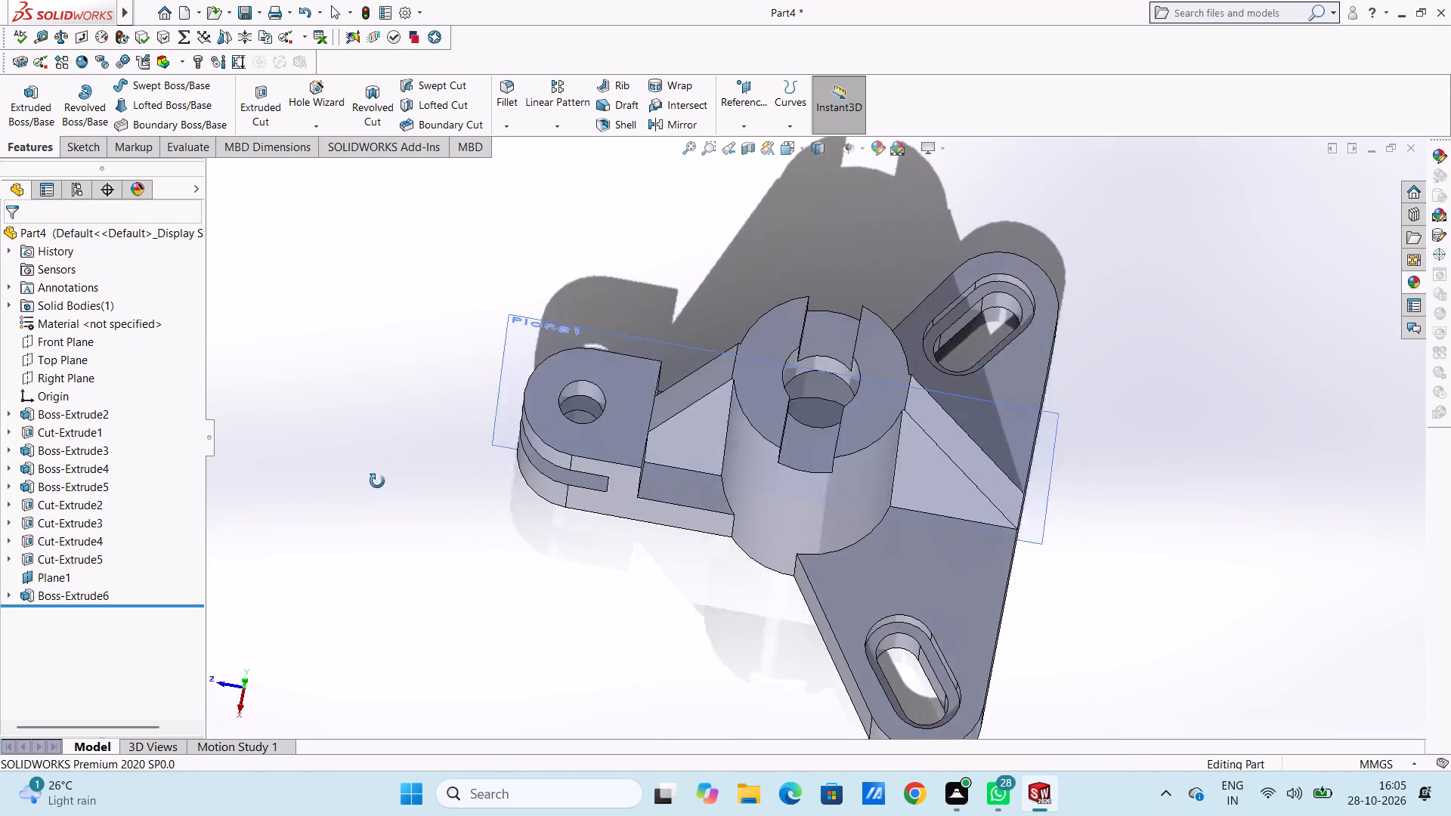
pyautogui.moveTo(377, 481); pyautogui.dragTo(350, 342, button='middle')
pyautogui.scroll(-1, 150, 567)
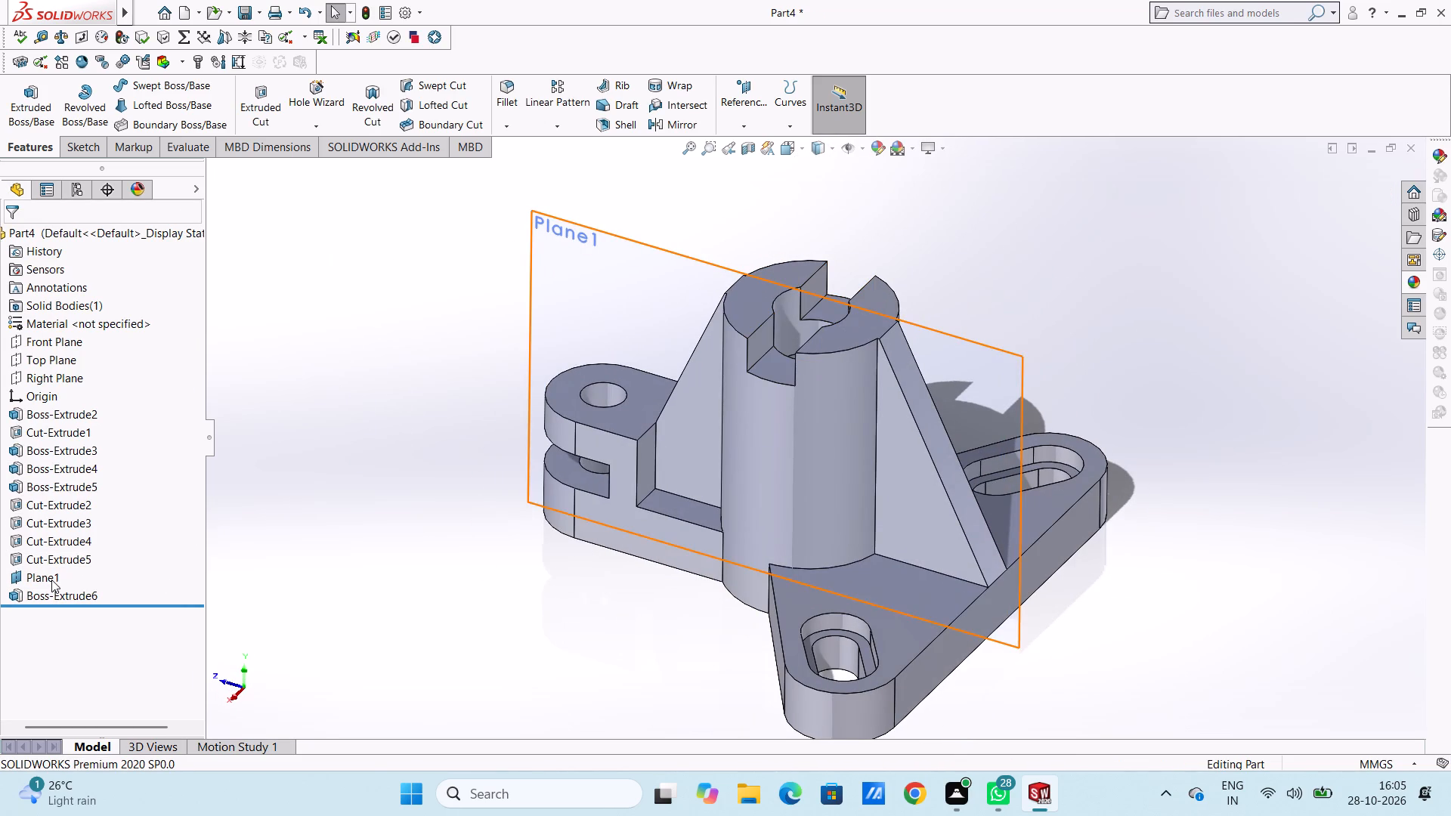
pyautogui.click(51, 580)
pyautogui.click(89, 559)
pyautogui.click(250, 528)
# Examine the part from all sides, including the isometric view, checking the ribs, cylinder, forked lug and slotted arms.
pyautogui.moveTo(372, 314); pyautogui.dragTo(376, 316, button='middle')
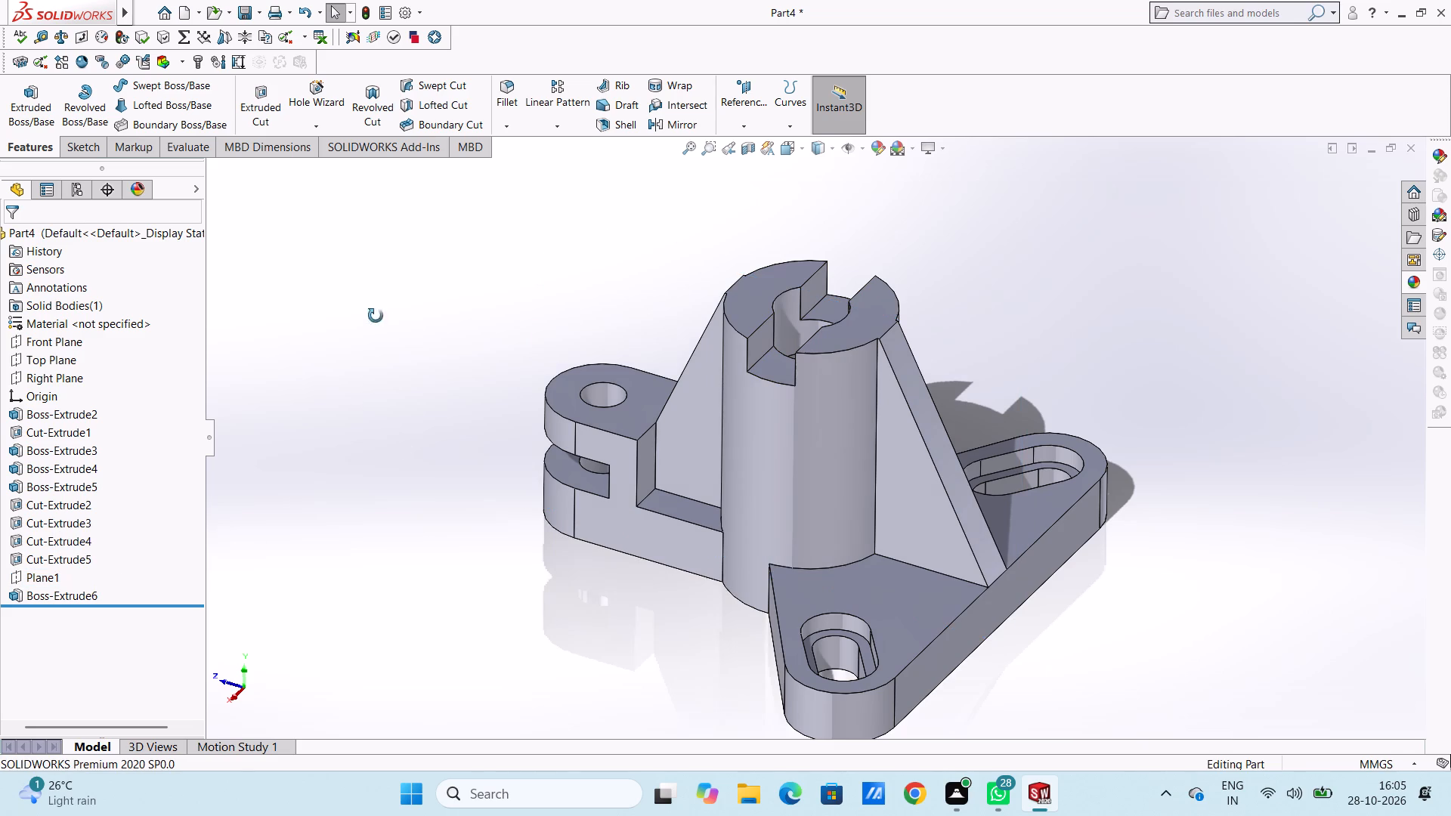
pyautogui.moveTo(376, 316); pyautogui.dragTo(392, 353, button='middle')
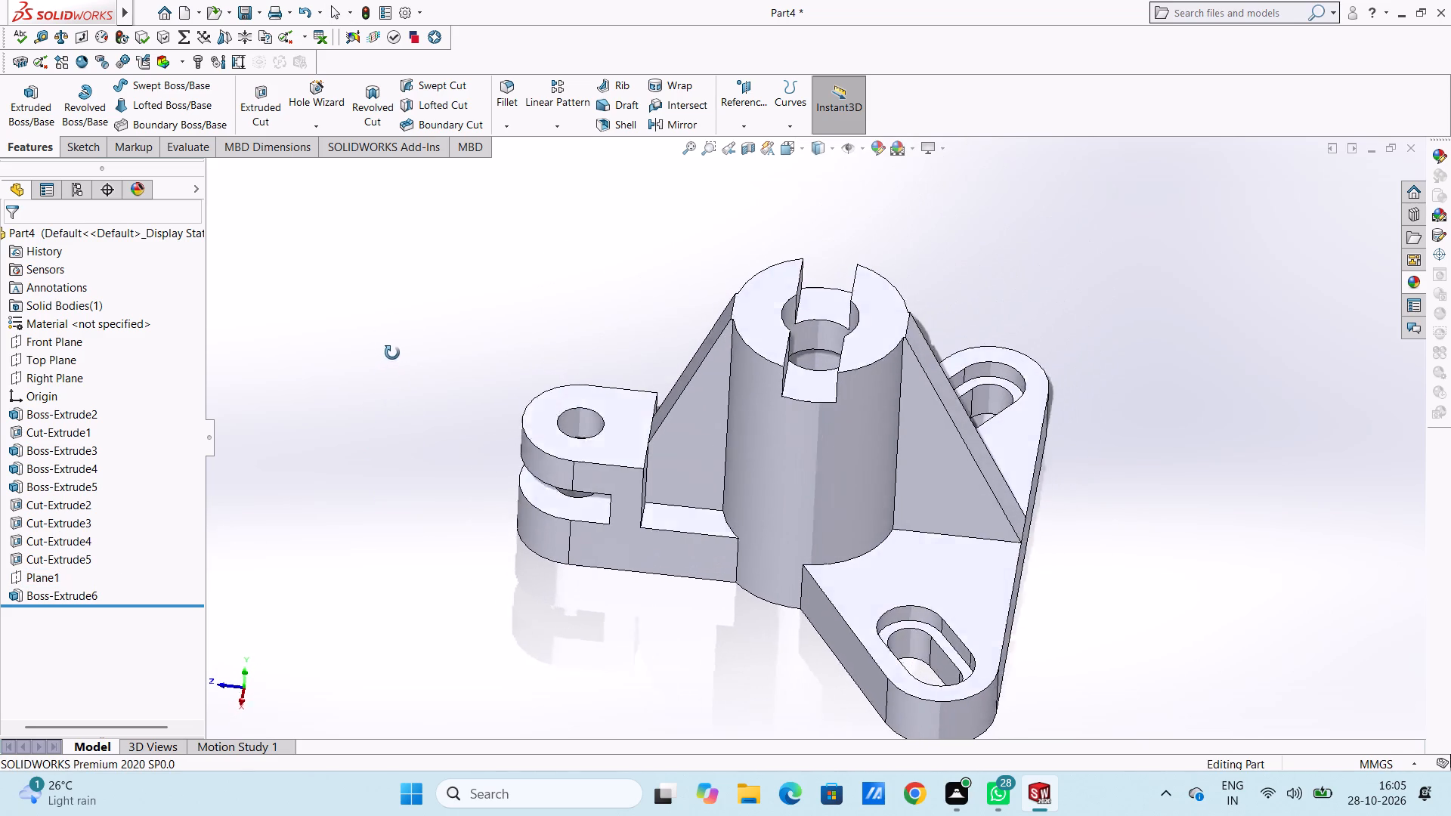
pyautogui.moveTo(392, 353); pyautogui.dragTo(397, 390, button='middle')
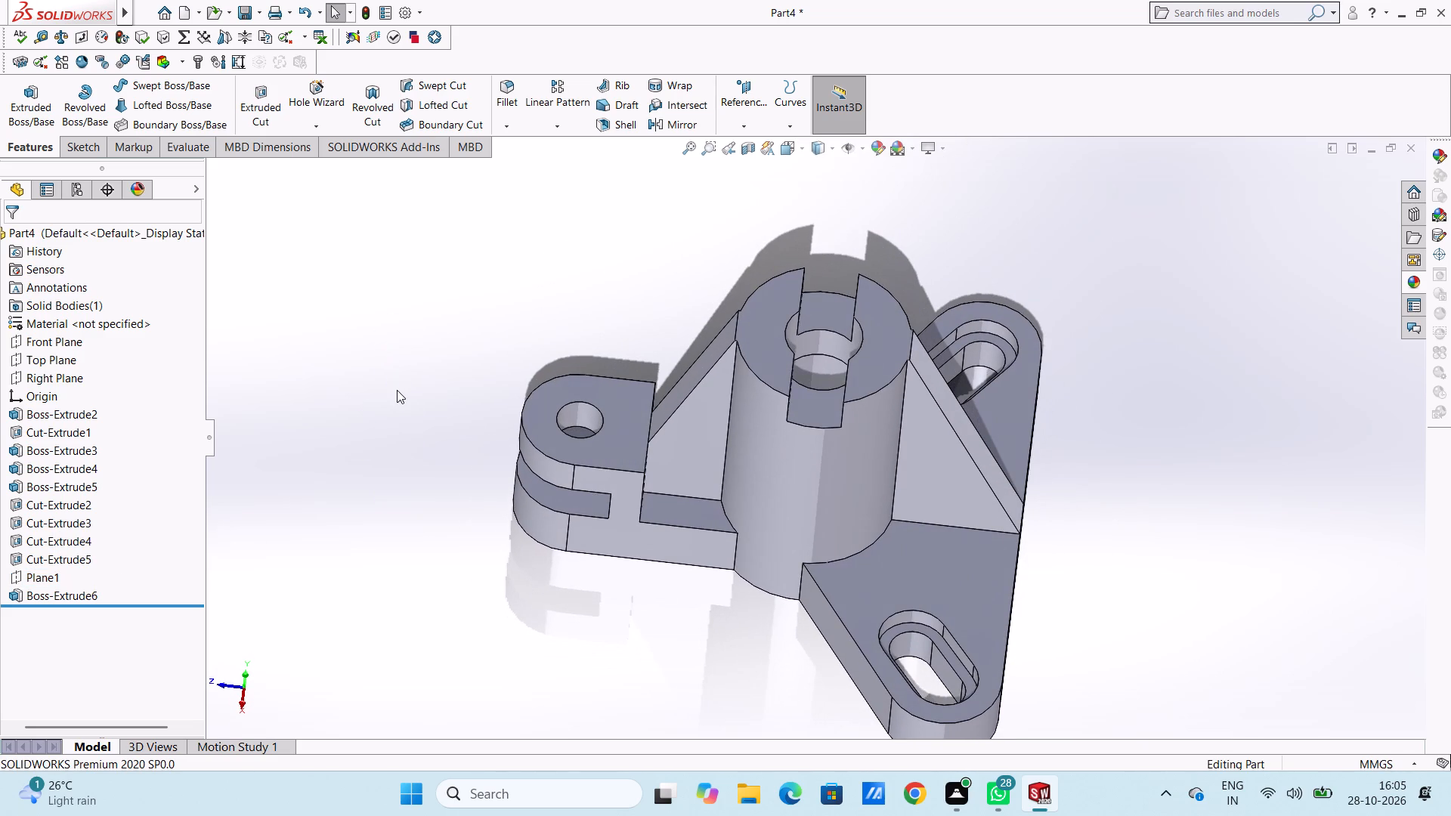
pyautogui.moveTo(611, 434); pyautogui.dragTo(563, 385, button='middle')
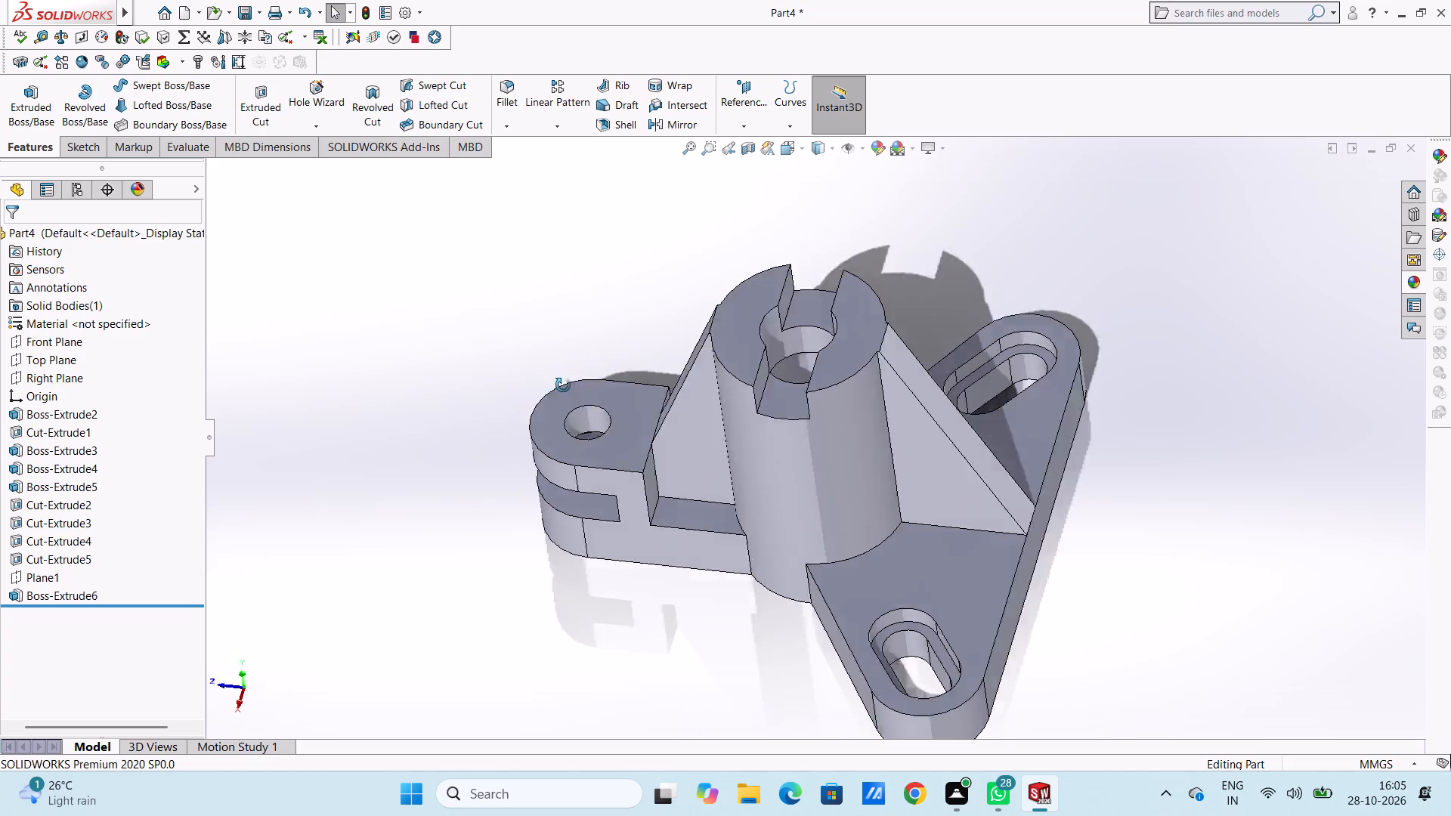
pyautogui.moveTo(563, 385); pyautogui.dragTo(683, 508, button='middle')
pyautogui.scroll(2, 620, 441)
pyautogui.moveTo(614, 482); pyautogui.dragTo(615, 408, button='middle')
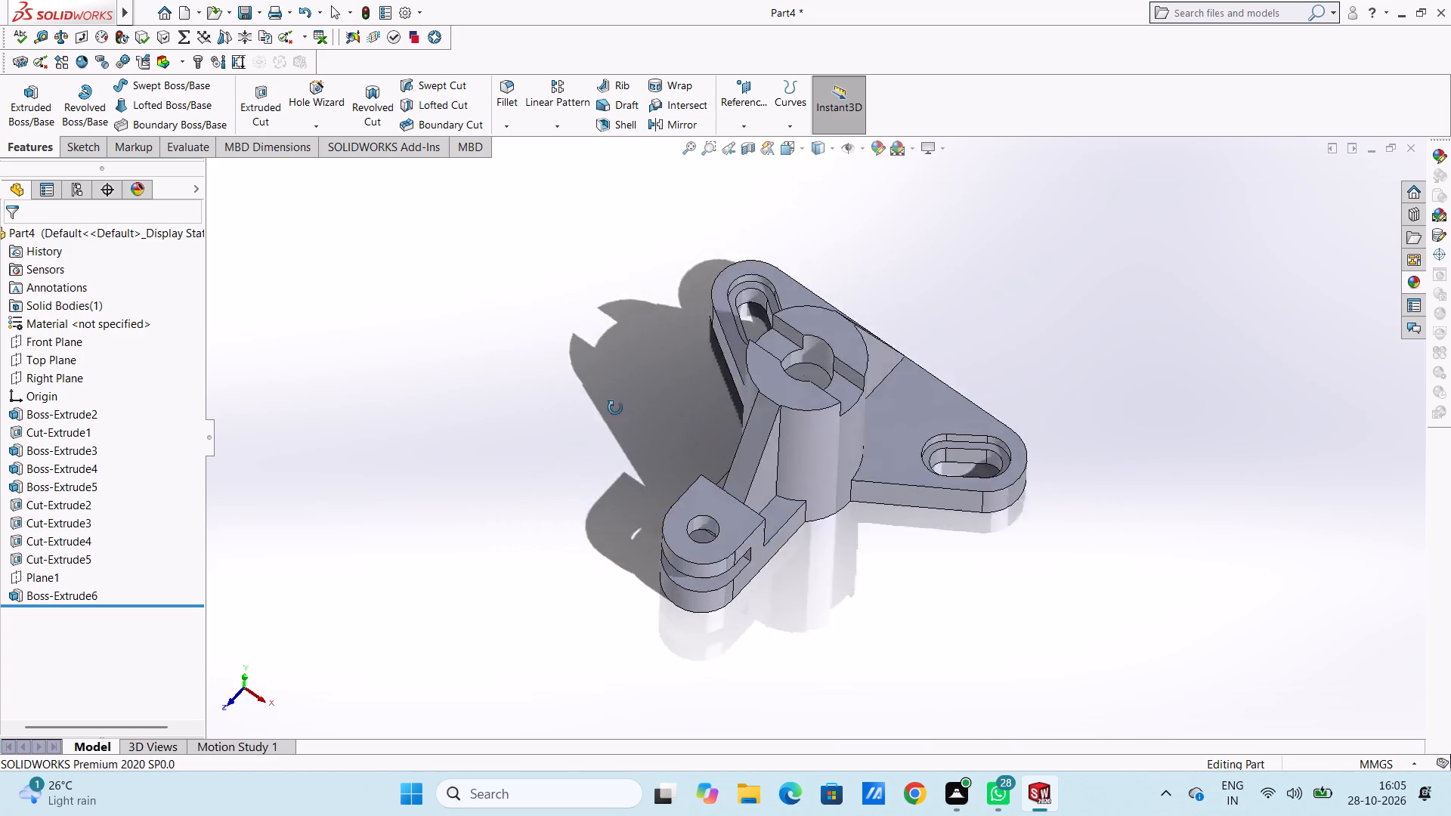
pyautogui.moveTo(615, 408); pyautogui.dragTo(582, 379, button='middle')
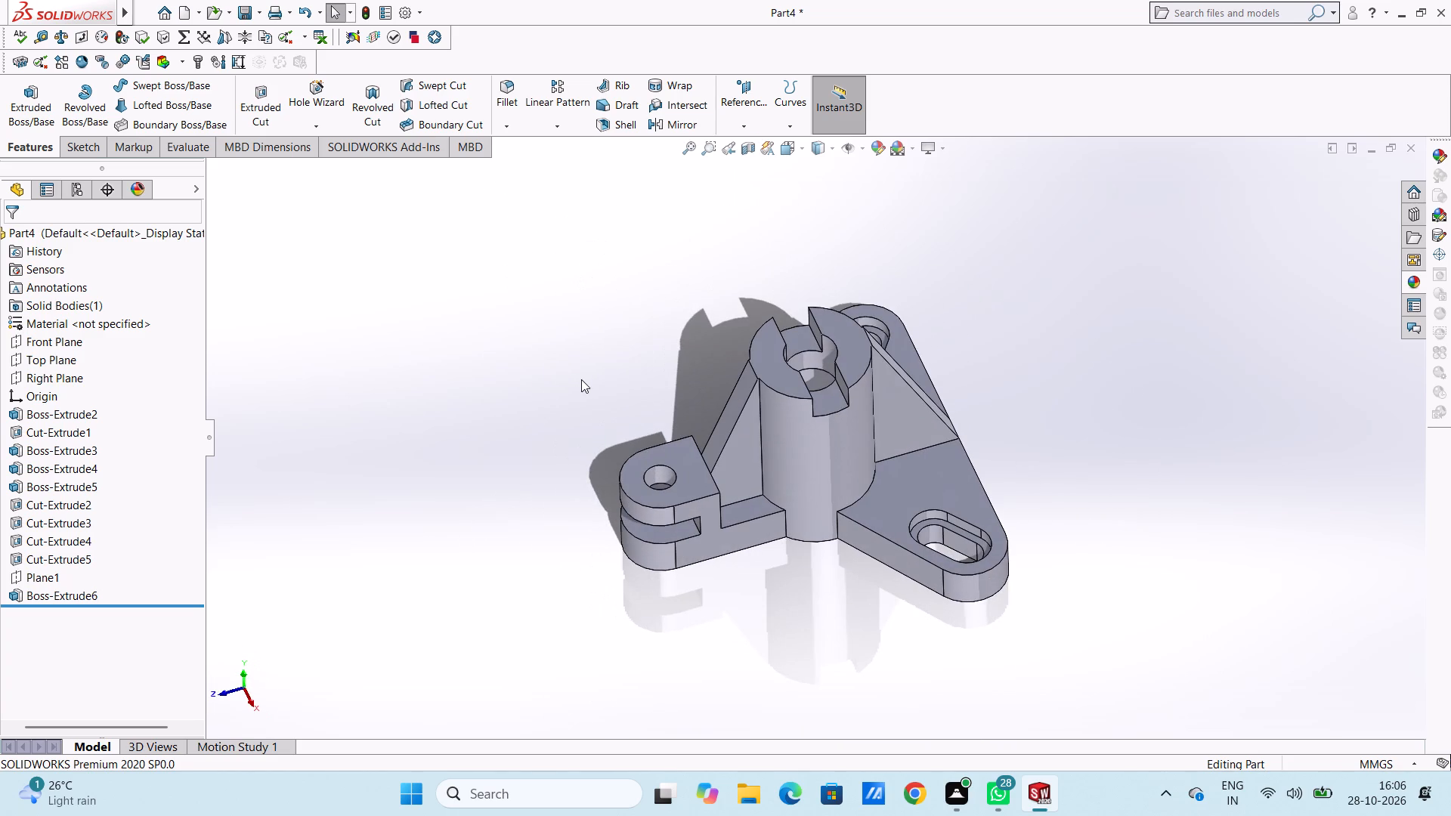
pyautogui.scroll(1, 581, 379)
pyautogui.moveTo(612, 342); pyautogui.dragTo(630, 335, button='middle')
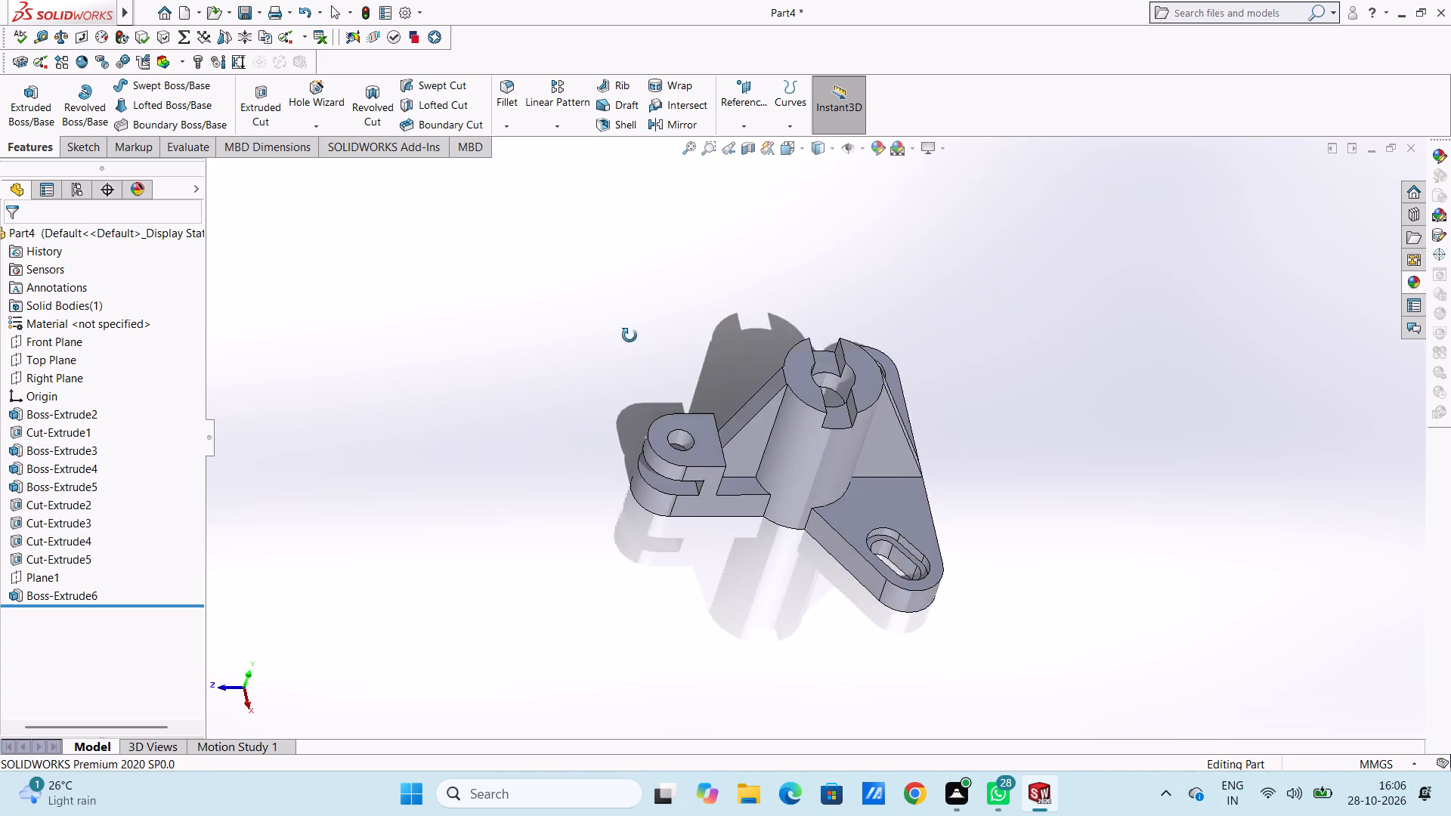
pyautogui.moveTo(630, 335); pyautogui.dragTo(630, 323, button='middle')
pyautogui.moveTo(657, 449); pyautogui.dragTo(475, 521, button='middle')
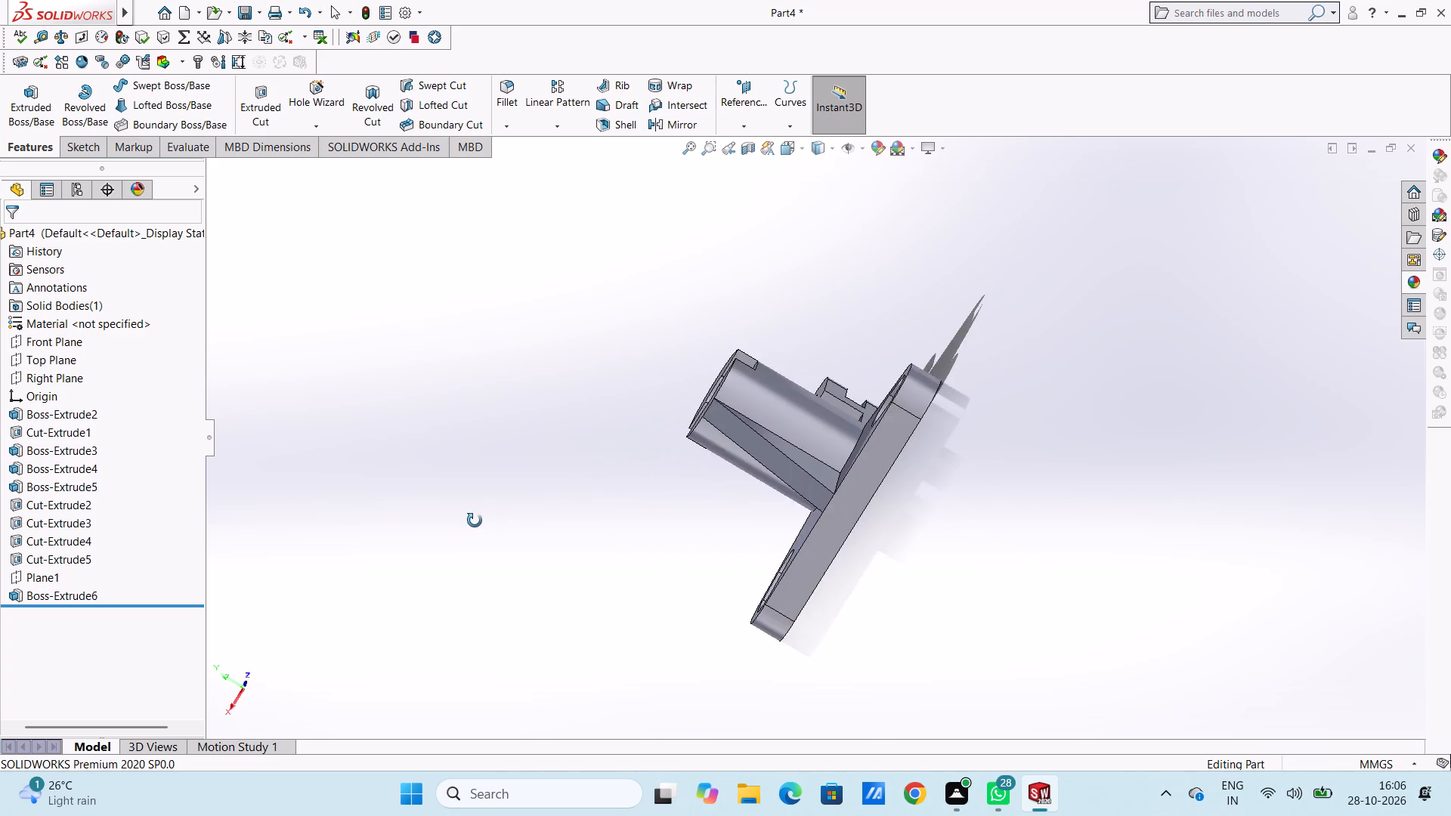
pyautogui.moveTo(475, 521); pyautogui.dragTo(822, 570, button='middle')
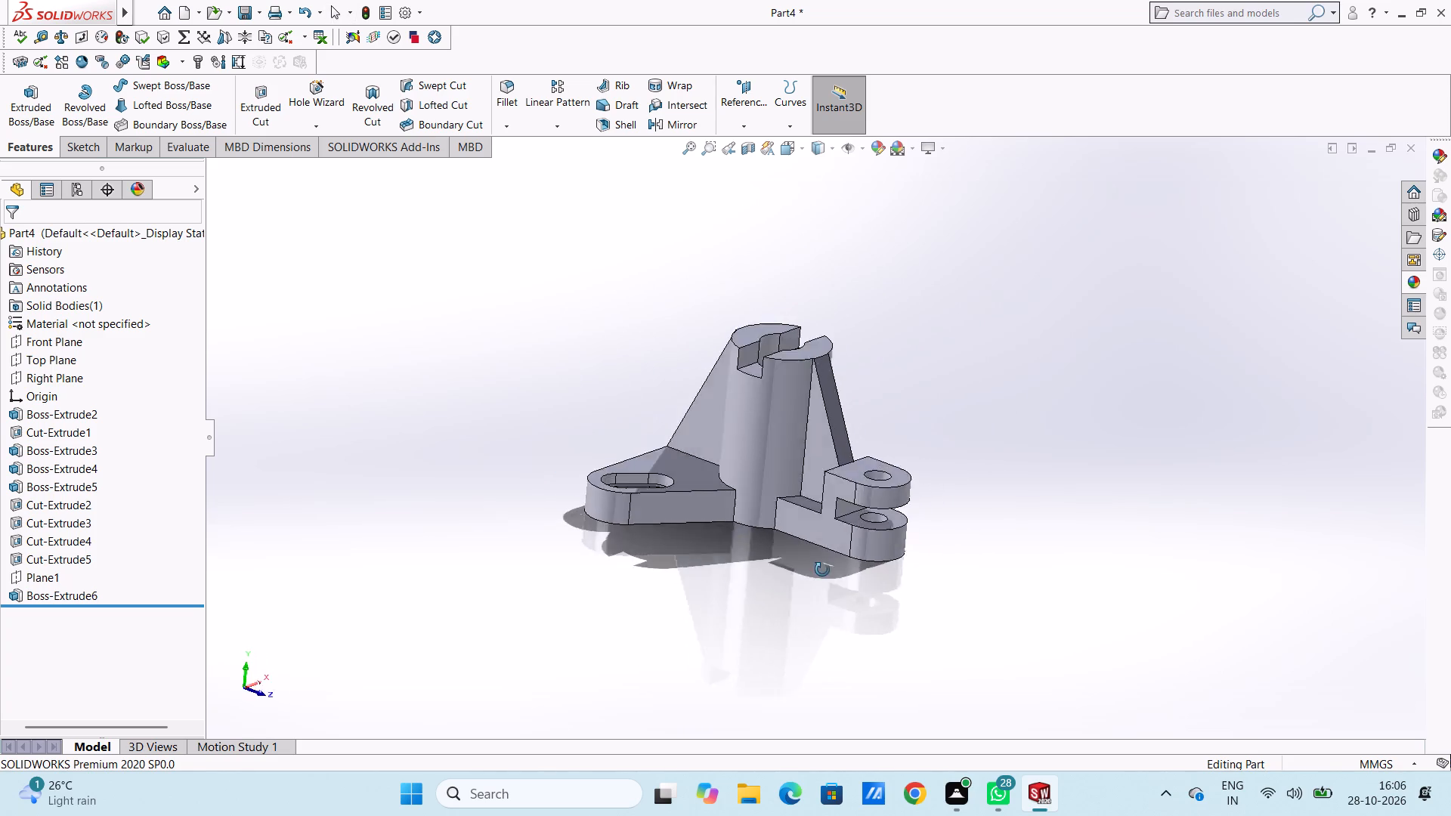
pyautogui.moveTo(822, 570); pyautogui.dragTo(543, 604, button='middle')
pyautogui.moveTo(667, 333); pyautogui.dragTo(625, 522, button='middle')
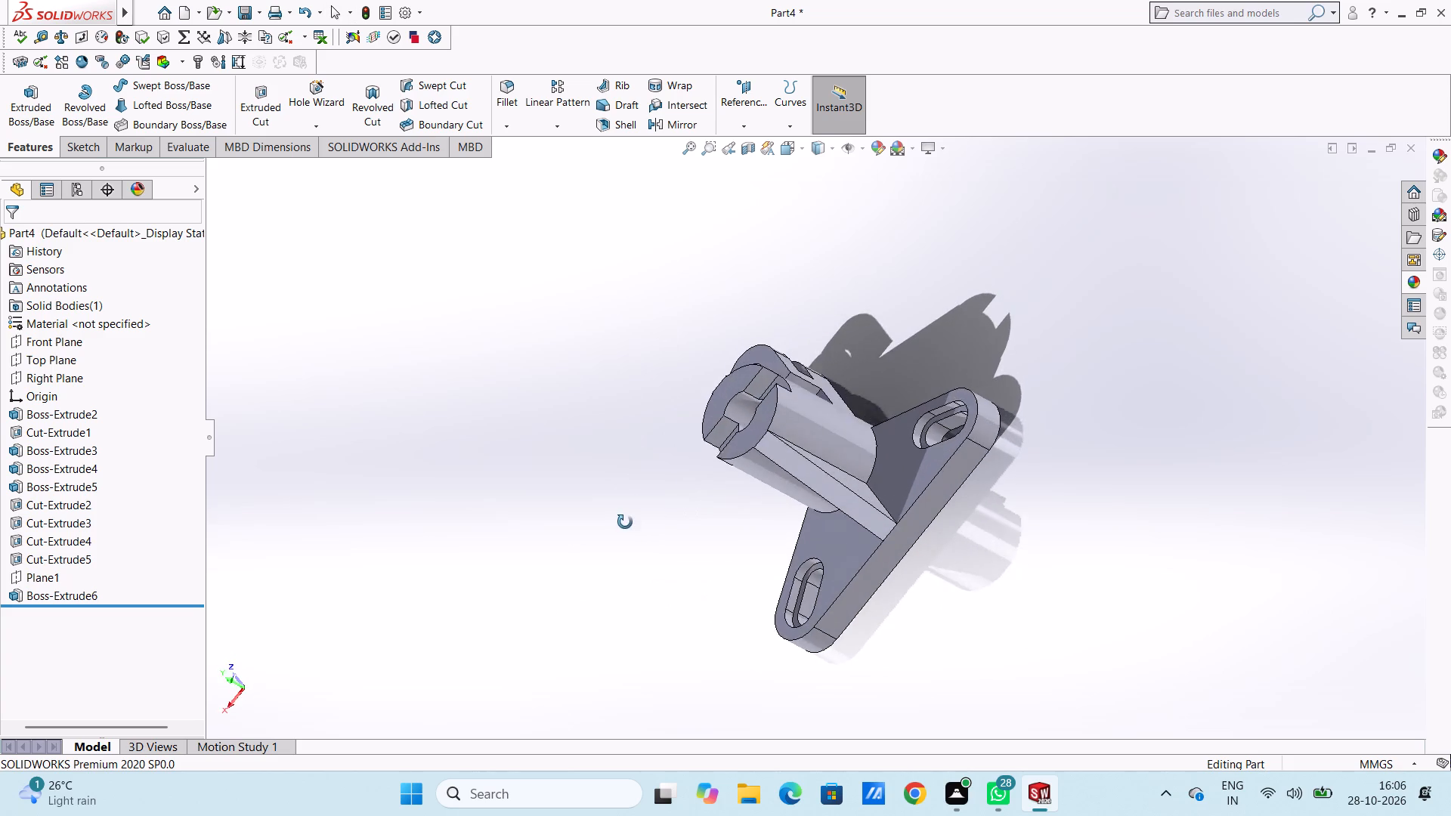
pyautogui.moveTo(625, 522); pyautogui.dragTo(749, 314, button='middle')
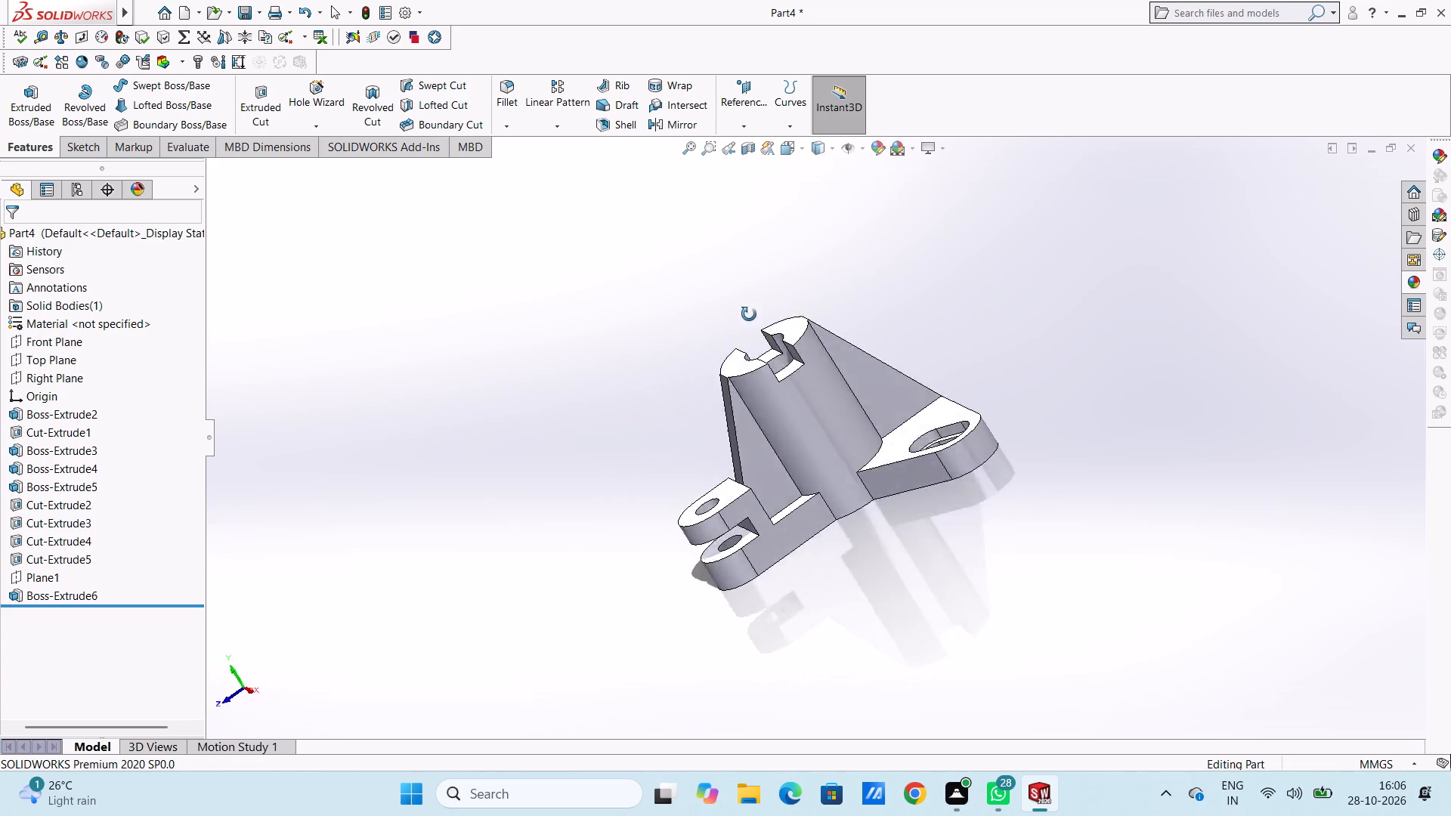
pyautogui.moveTo(749, 314); pyautogui.dragTo(751, 458, button='middle')
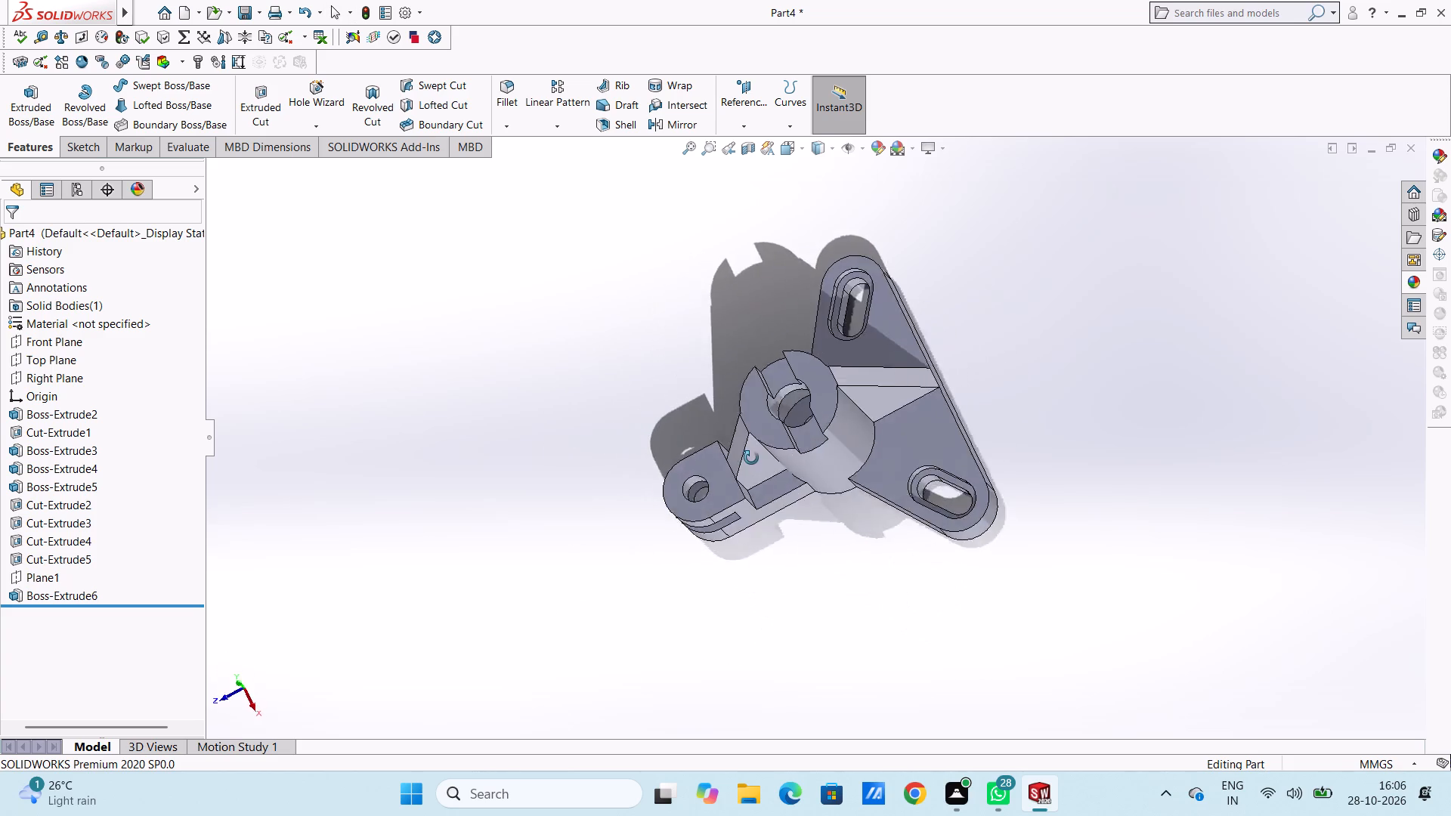
pyautogui.moveTo(751, 458); pyautogui.dragTo(742, 308, button='middle')
pyautogui.moveTo(729, 311); pyautogui.dragTo(742, 433, button='middle')
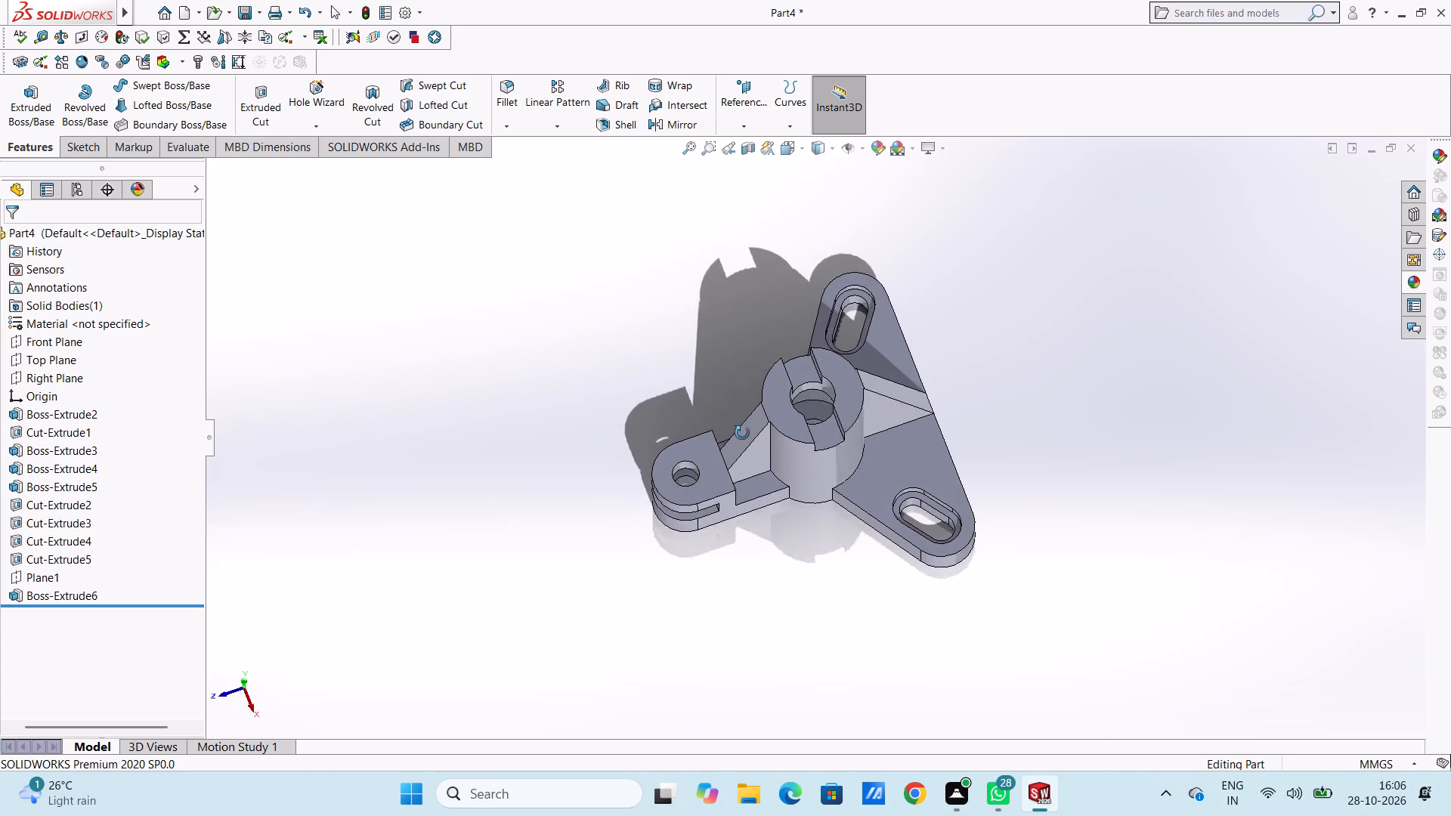
pyautogui.moveTo(742, 433); pyautogui.dragTo(738, 375, button='middle')
pyautogui.moveTo(594, 372); pyautogui.dragTo(581, 236, button='middle')
pyautogui.moveTo(594, 351); pyautogui.dragTo(583, 321, button='middle')
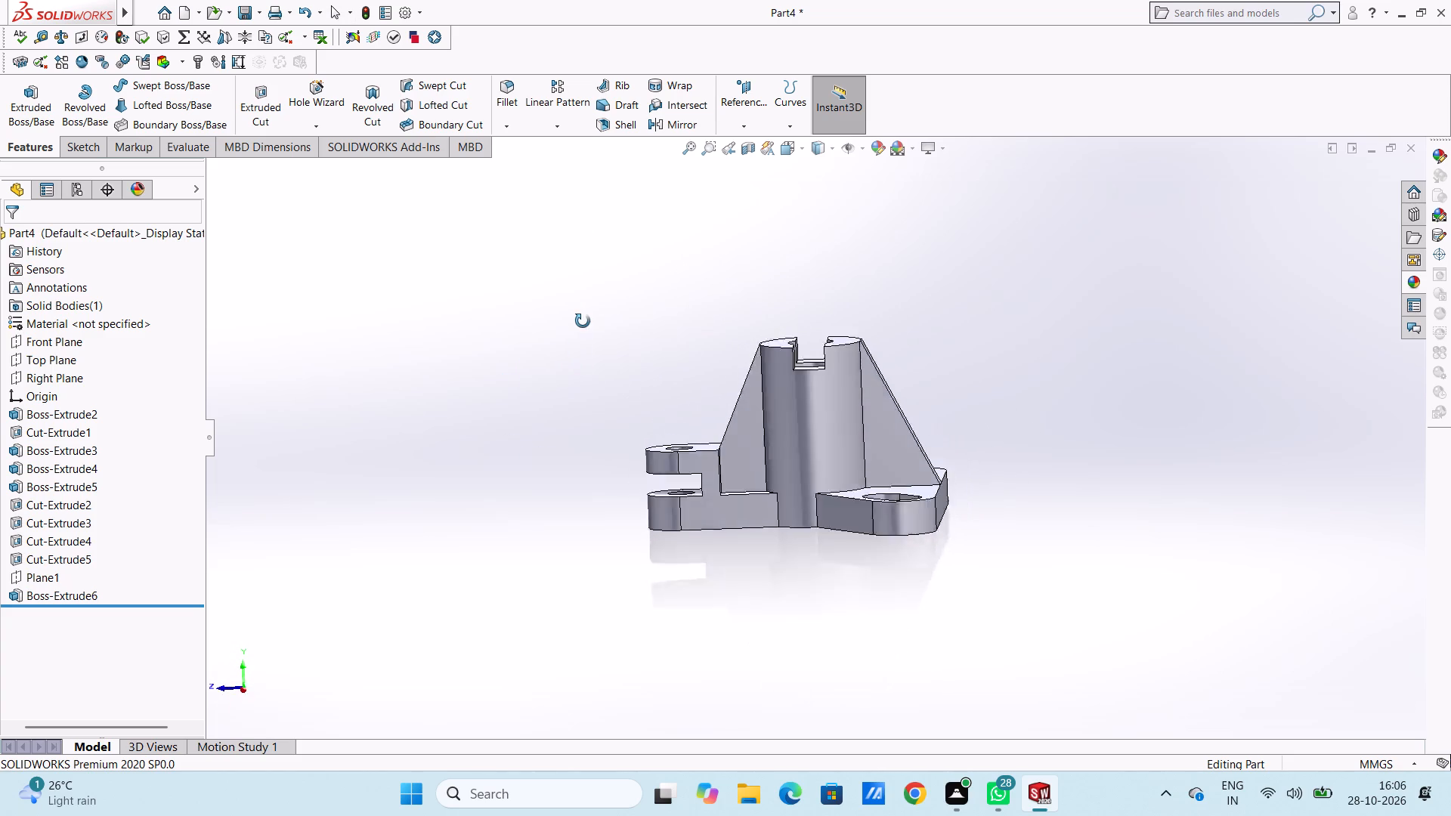
pyautogui.moveTo(583, 321); pyautogui.dragTo(614, 381, button='middle')
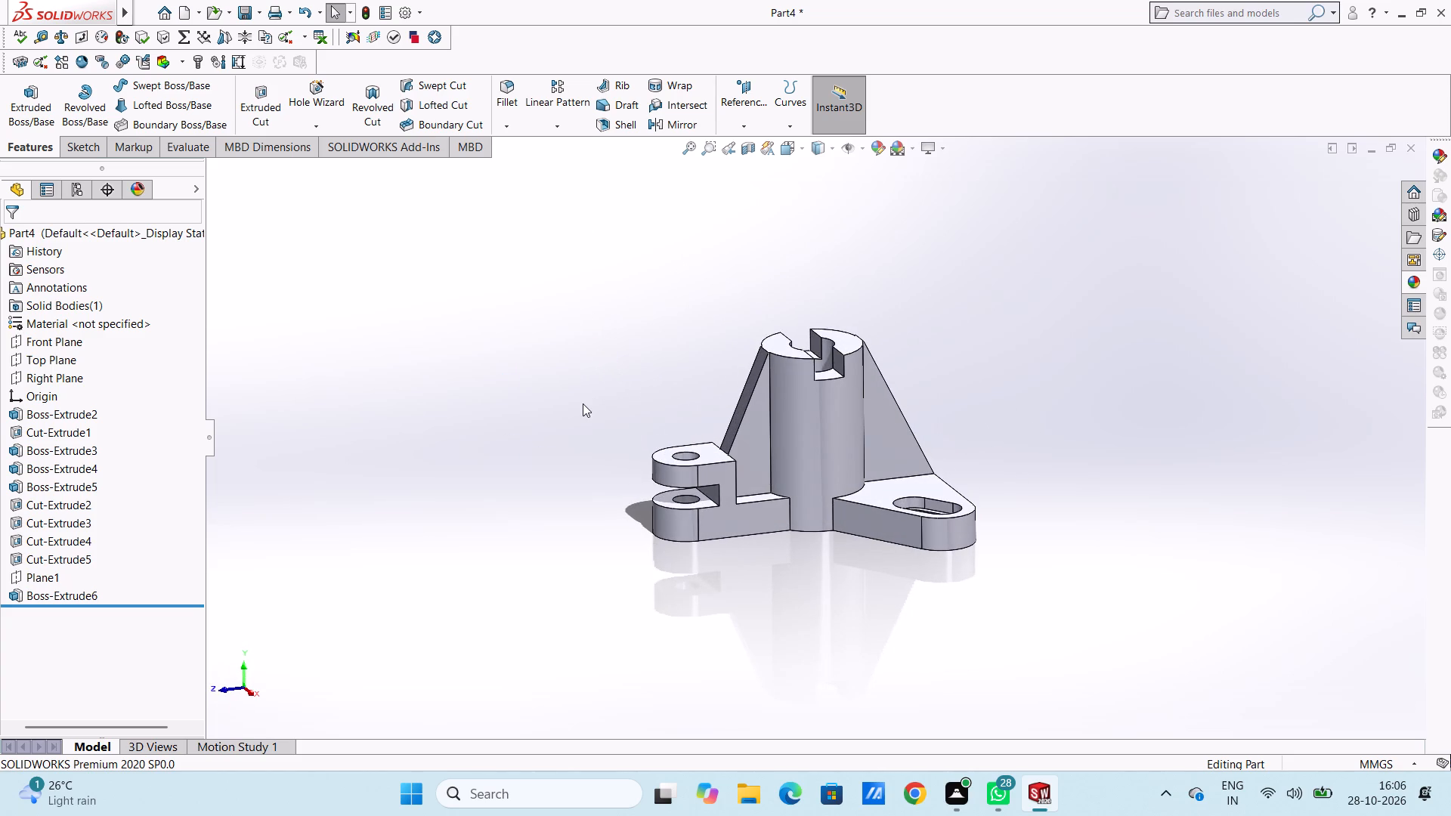
pyautogui.hotkey('ctrl', '7')
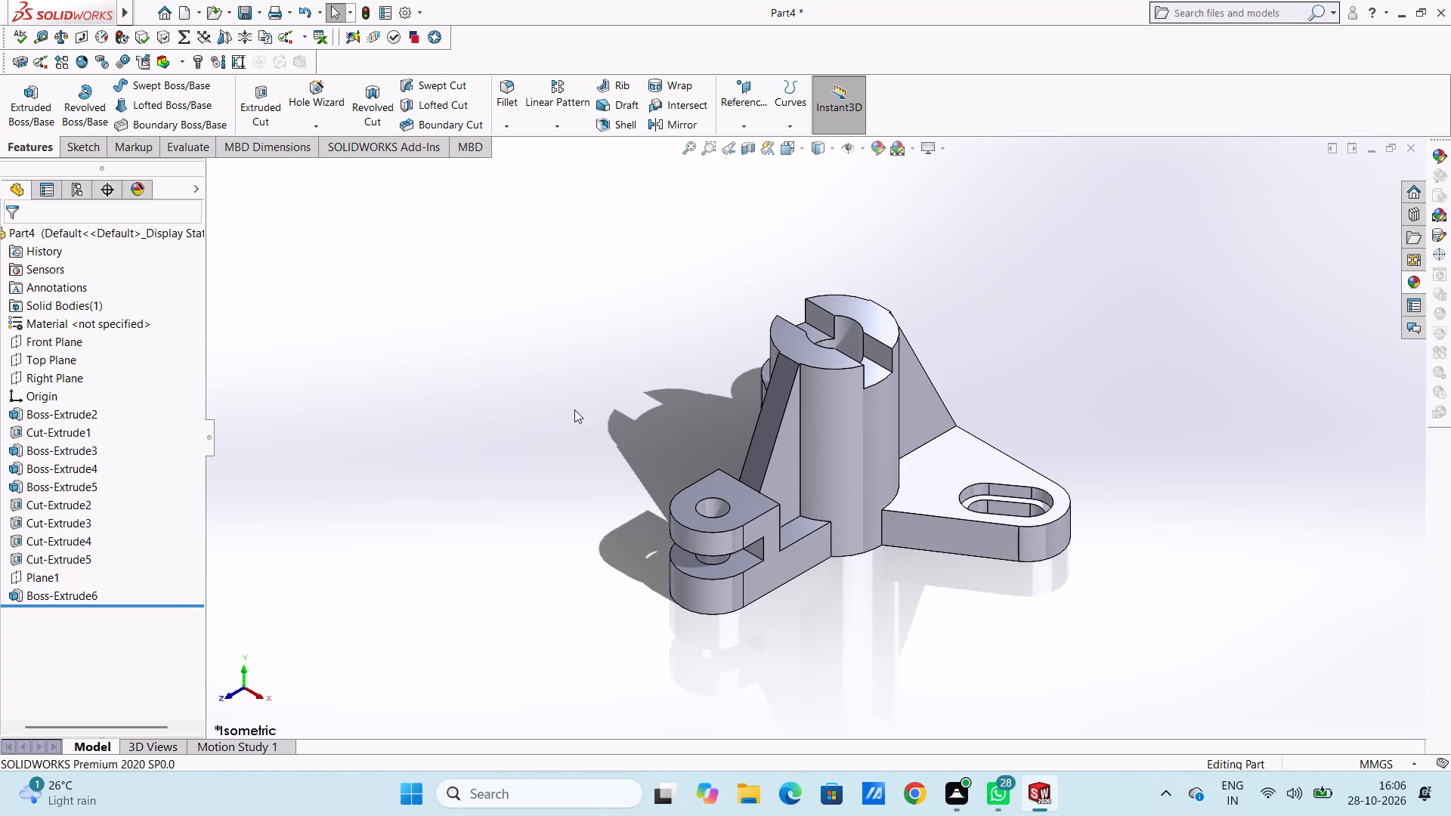
pyautogui.moveTo(1042, 462); pyautogui.dragTo(1004, 365, button='middle')
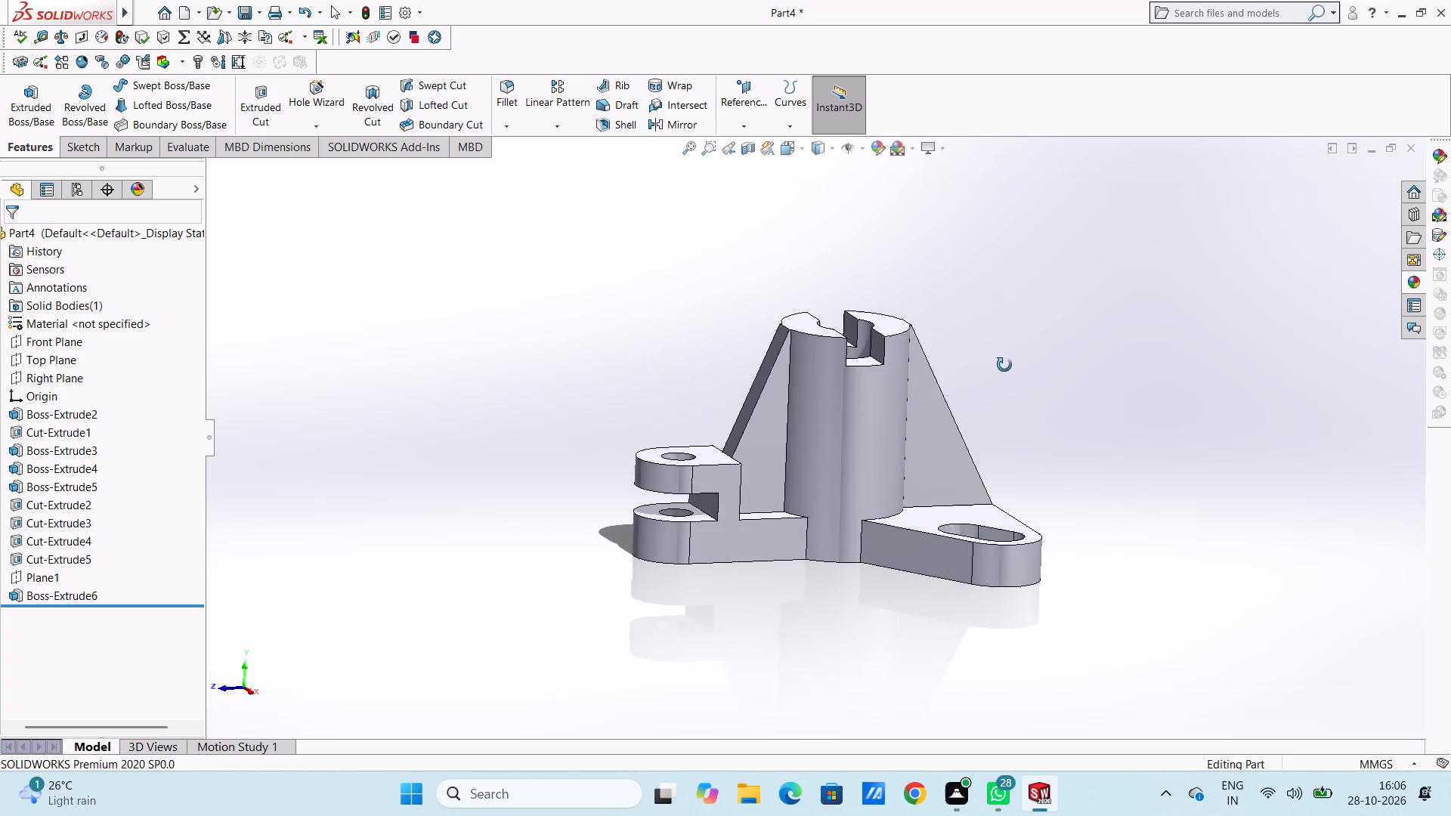
pyautogui.moveTo(1004, 365); pyautogui.dragTo(971, 389, button='middle')
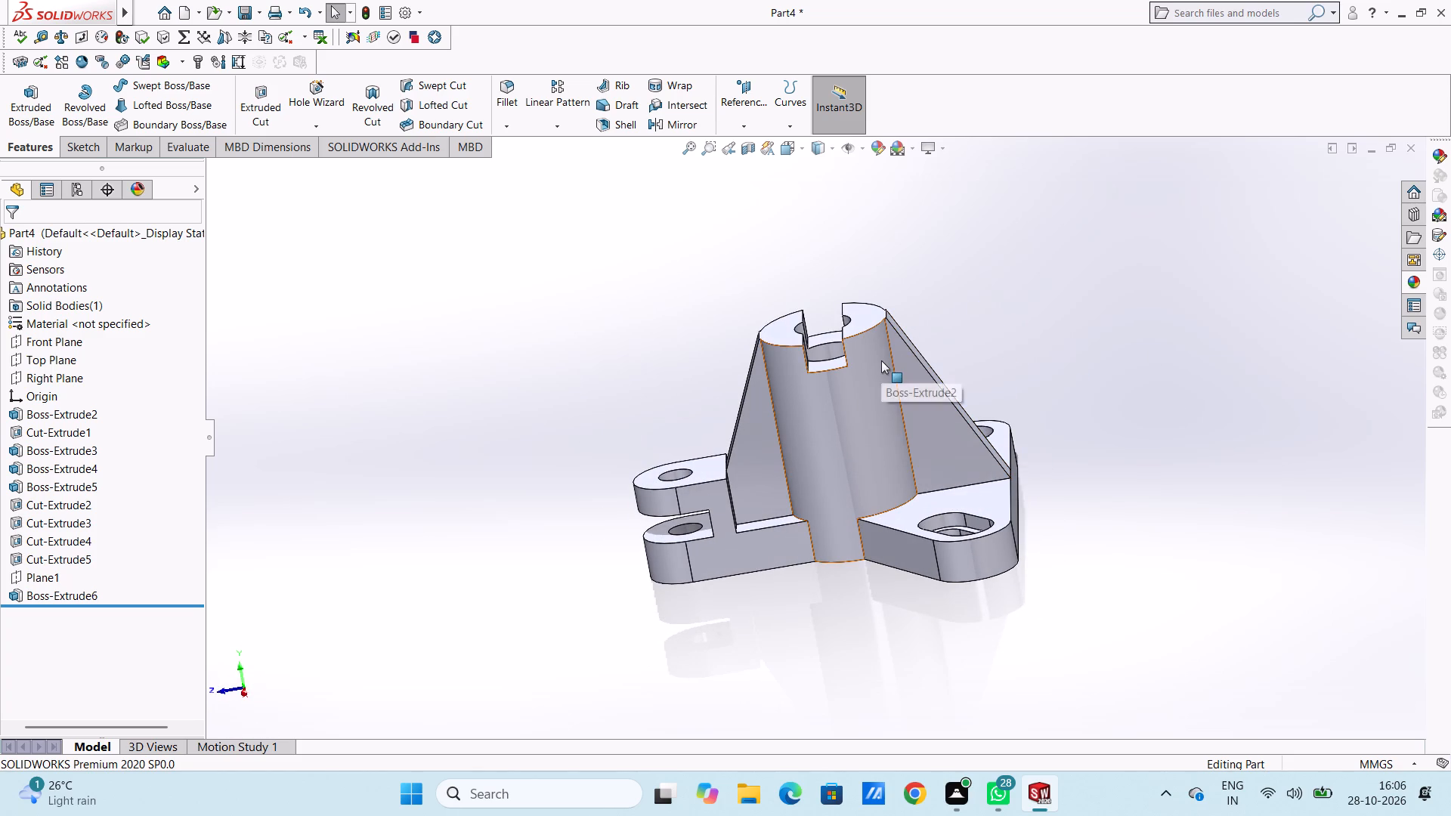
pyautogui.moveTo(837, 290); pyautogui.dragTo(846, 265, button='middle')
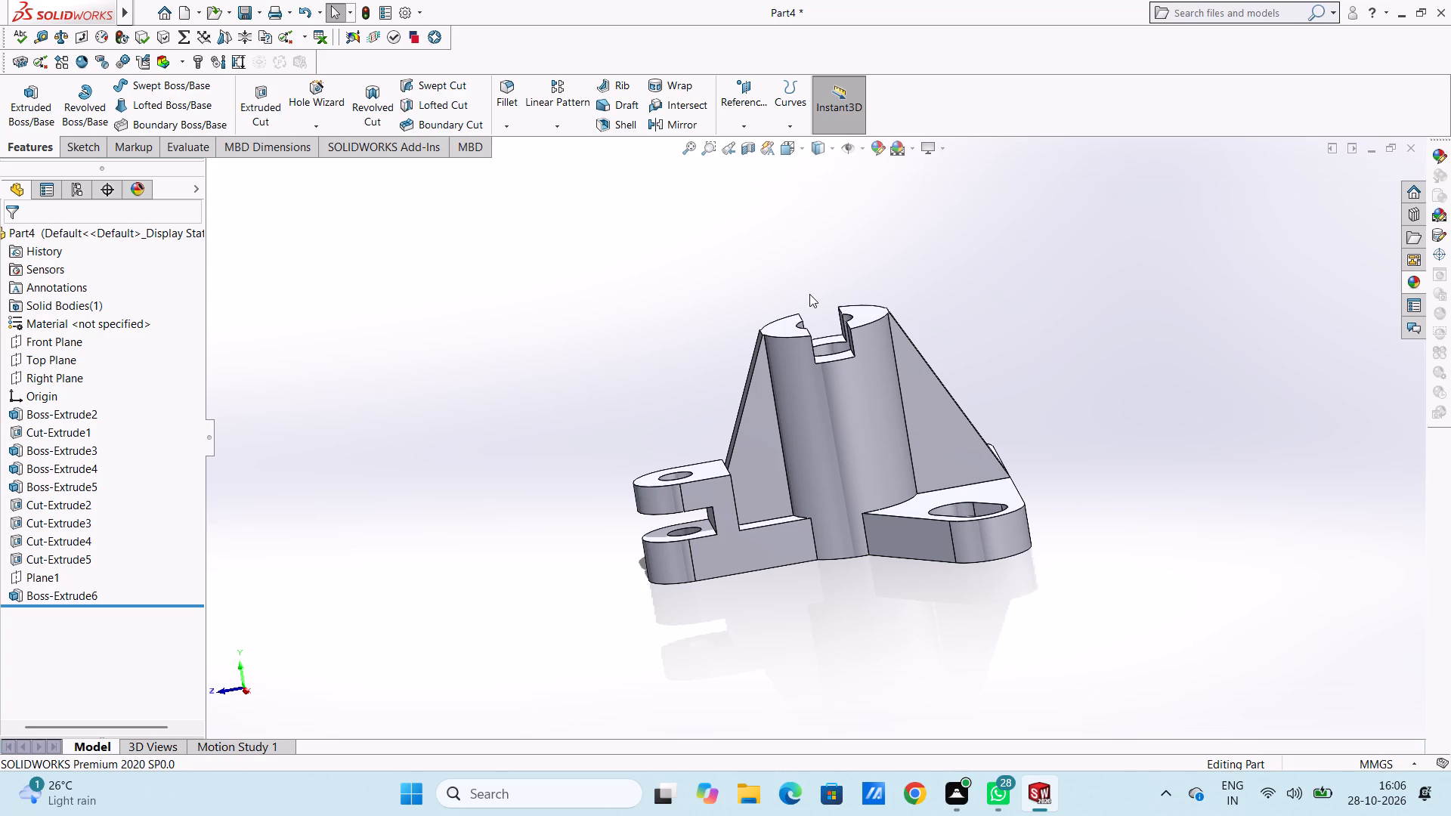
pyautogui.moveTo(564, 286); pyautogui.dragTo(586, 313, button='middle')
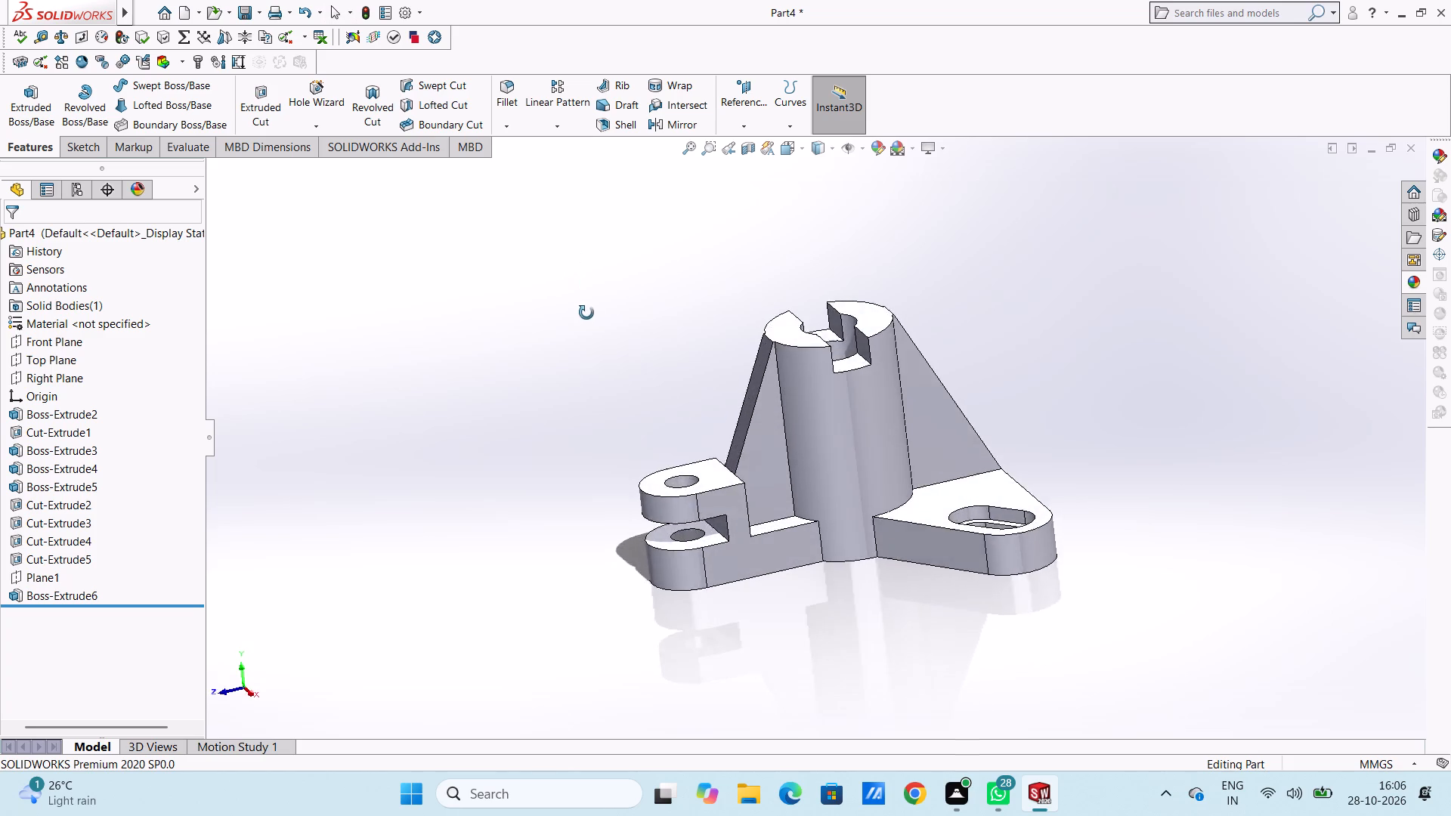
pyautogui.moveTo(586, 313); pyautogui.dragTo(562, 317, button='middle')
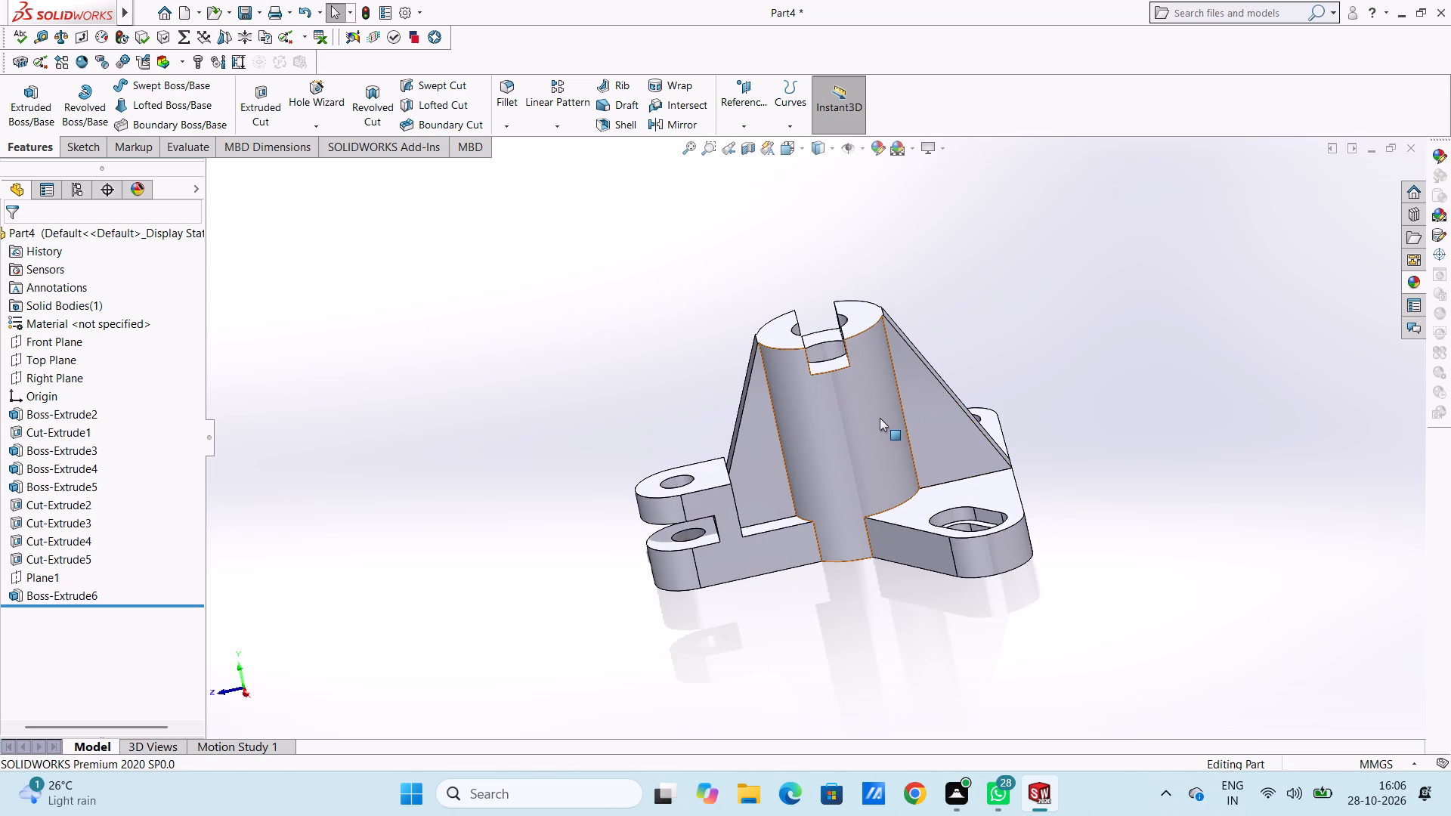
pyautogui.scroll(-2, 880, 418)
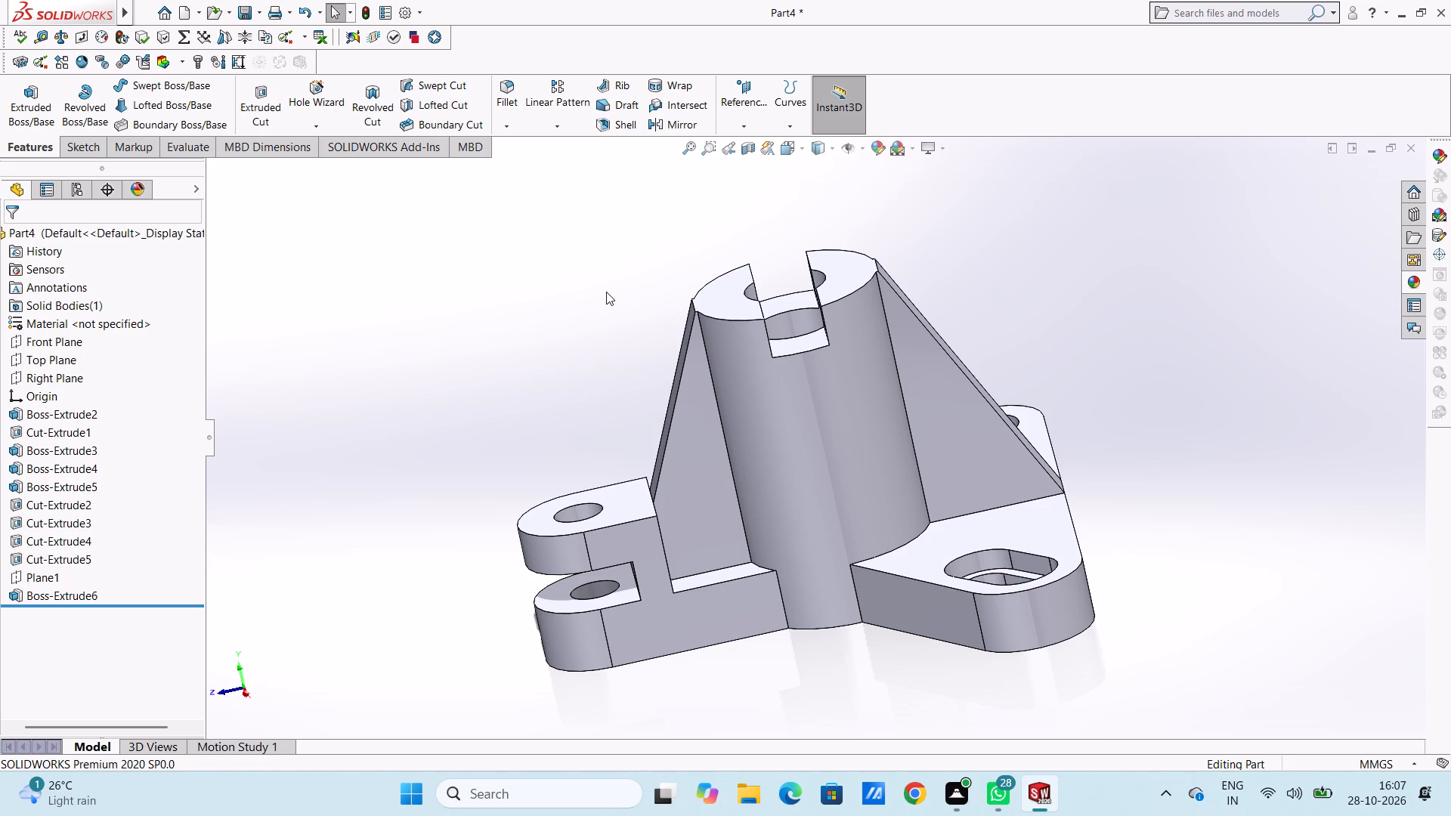
# Create a reference plane as the mid plane between the Front Plane and the Right Plane.
pyautogui.click(741, 101)
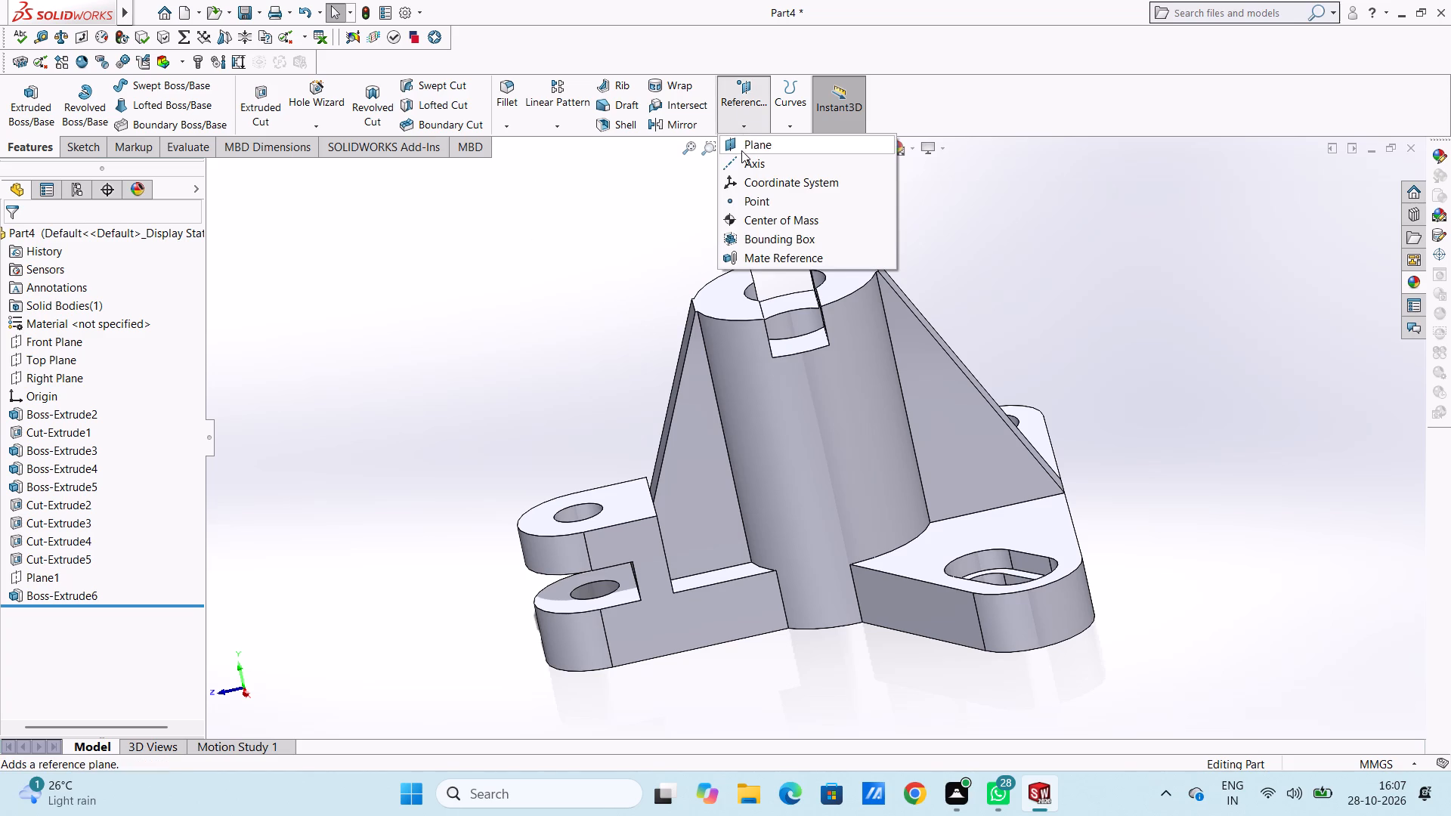
pyautogui.click(743, 147)
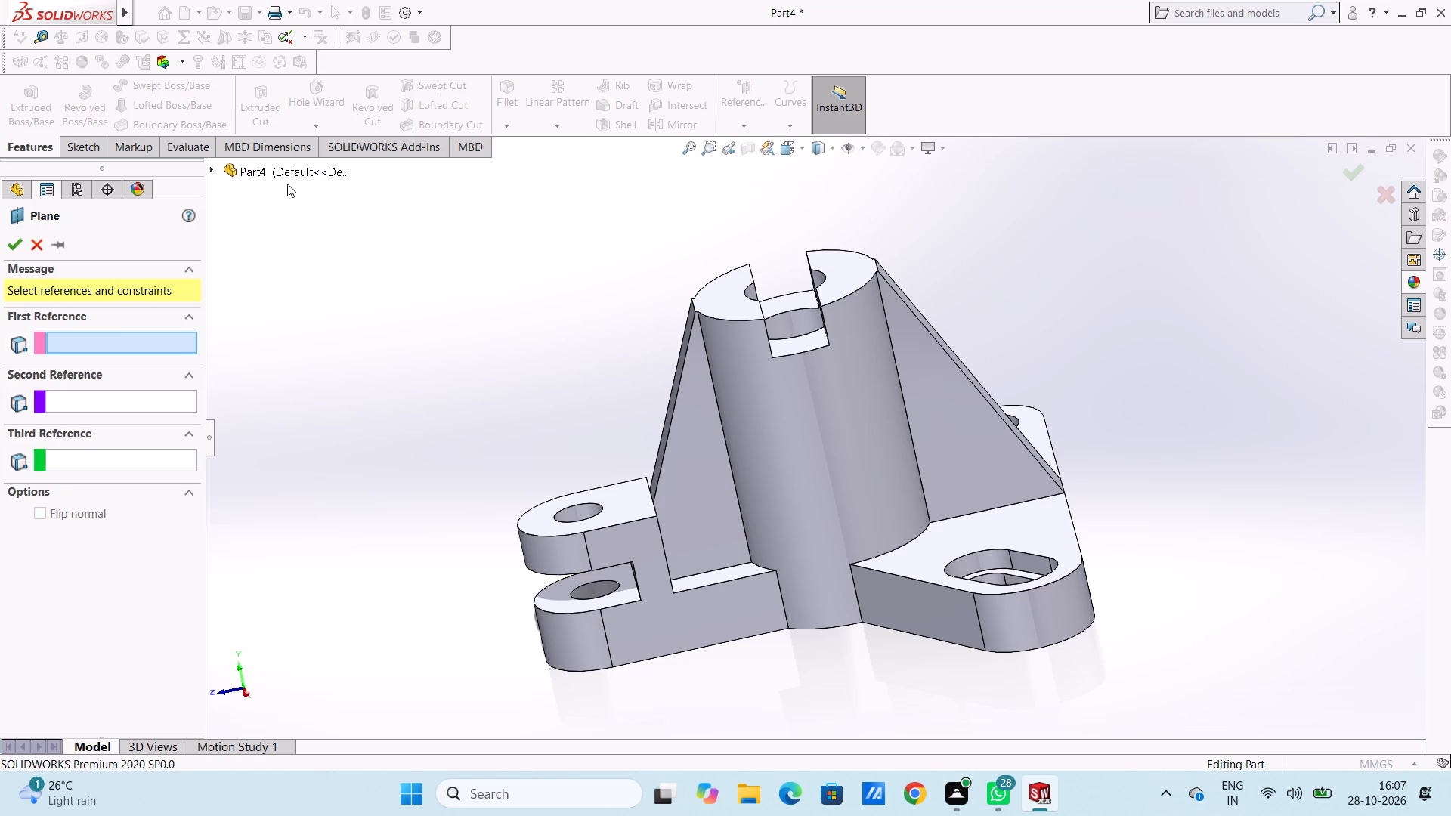
pyautogui.click(277, 175)
pyautogui.click(212, 168)
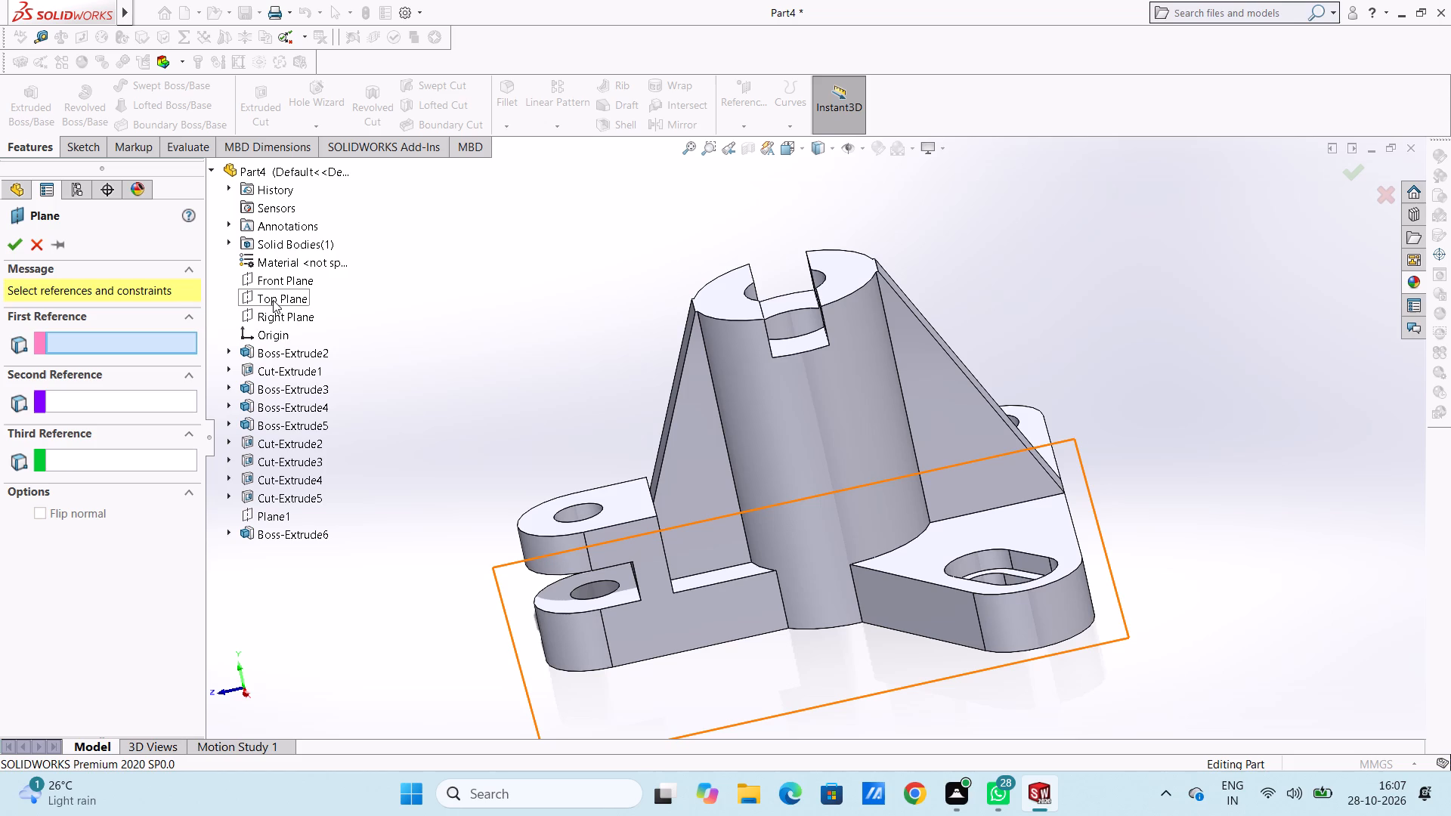
pyautogui.click(277, 280)
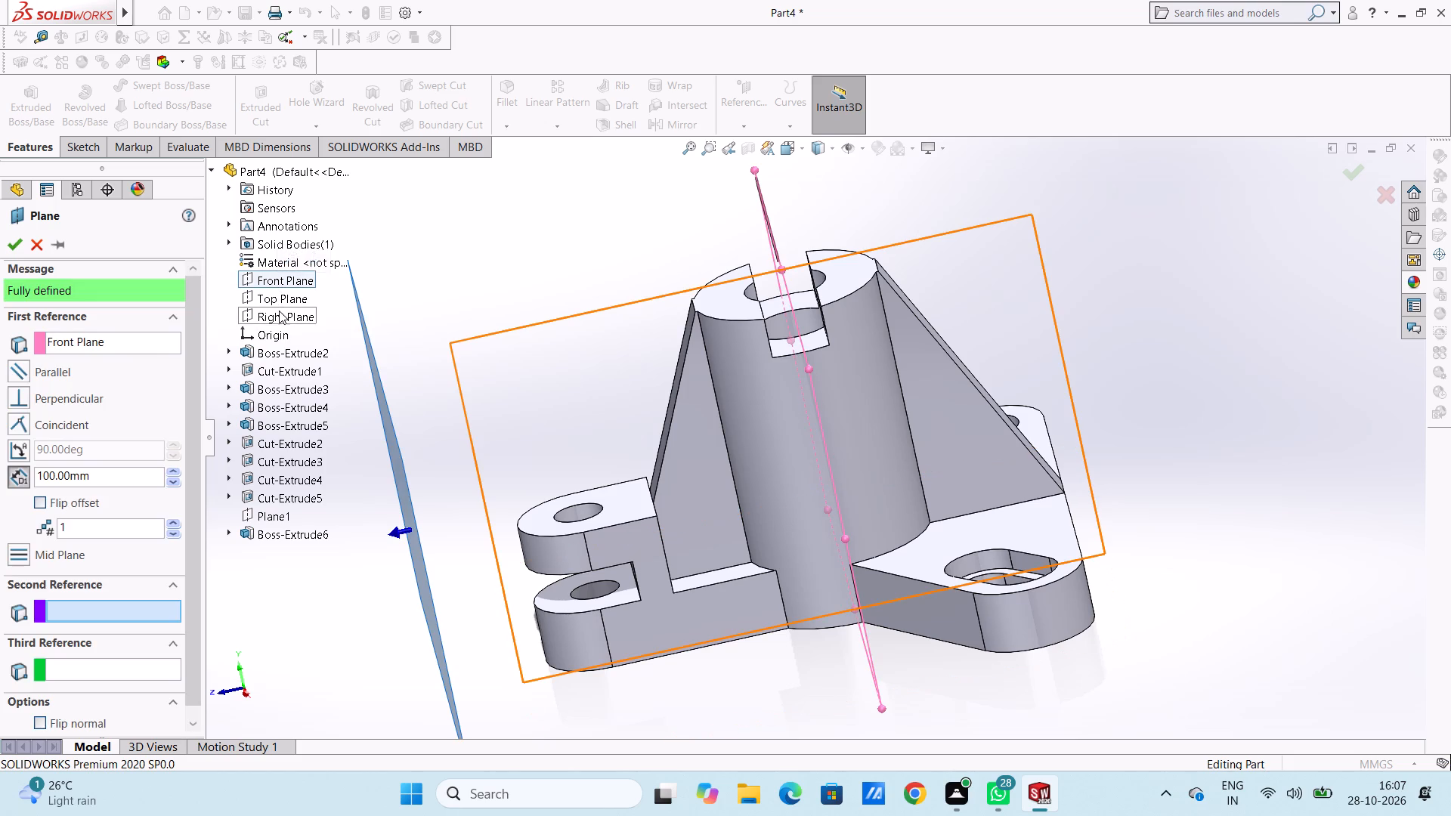
pyautogui.click(283, 321)
pyautogui.moveTo(559, 230); pyautogui.dragTo(564, 241, button='middle')
pyautogui.scroll(-1, 561, 233)
pyautogui.moveTo(564, 241); pyautogui.dragTo(596, 400, button='middle')
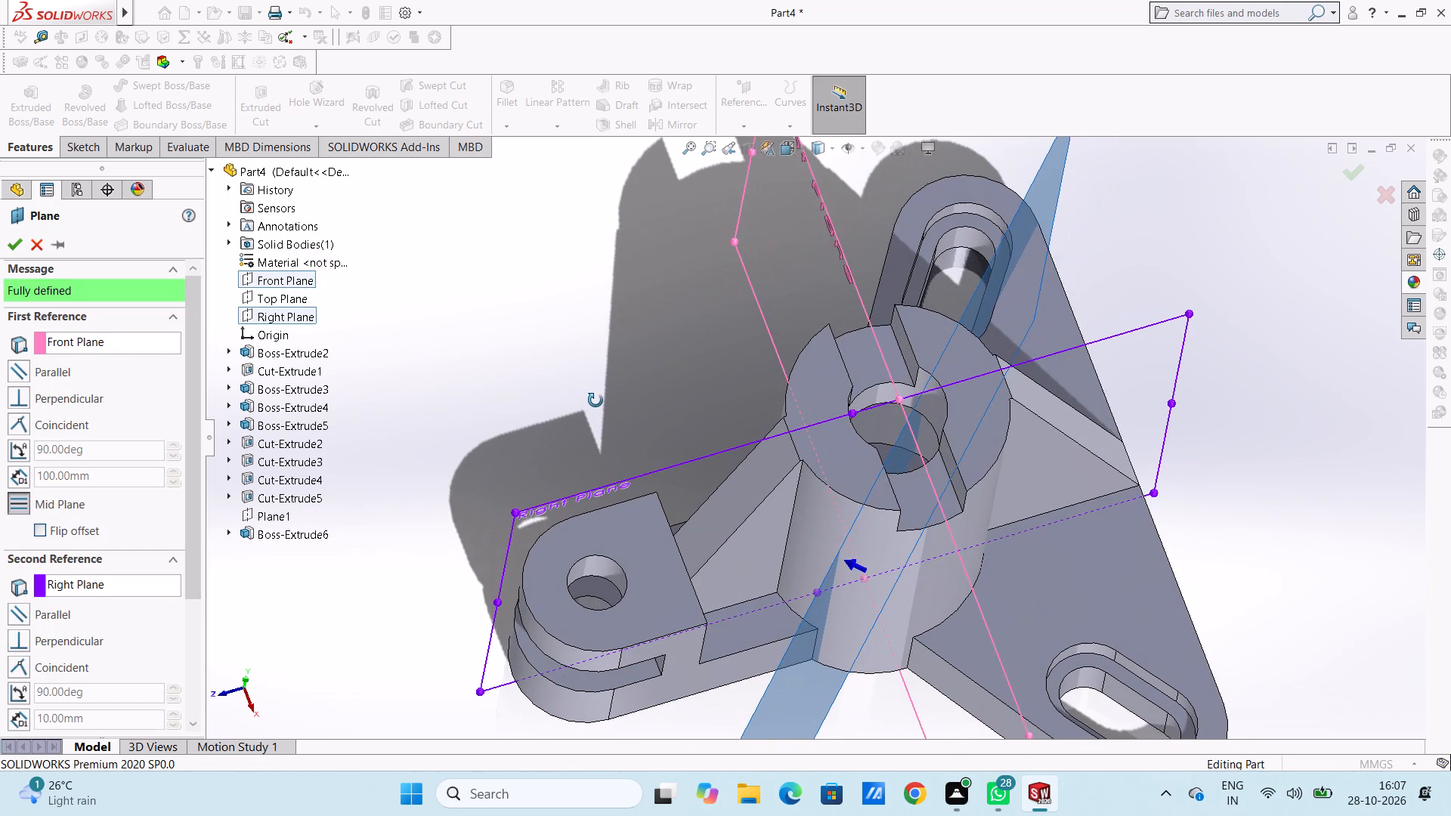
pyautogui.moveTo(596, 400); pyautogui.dragTo(583, 378, button='middle')
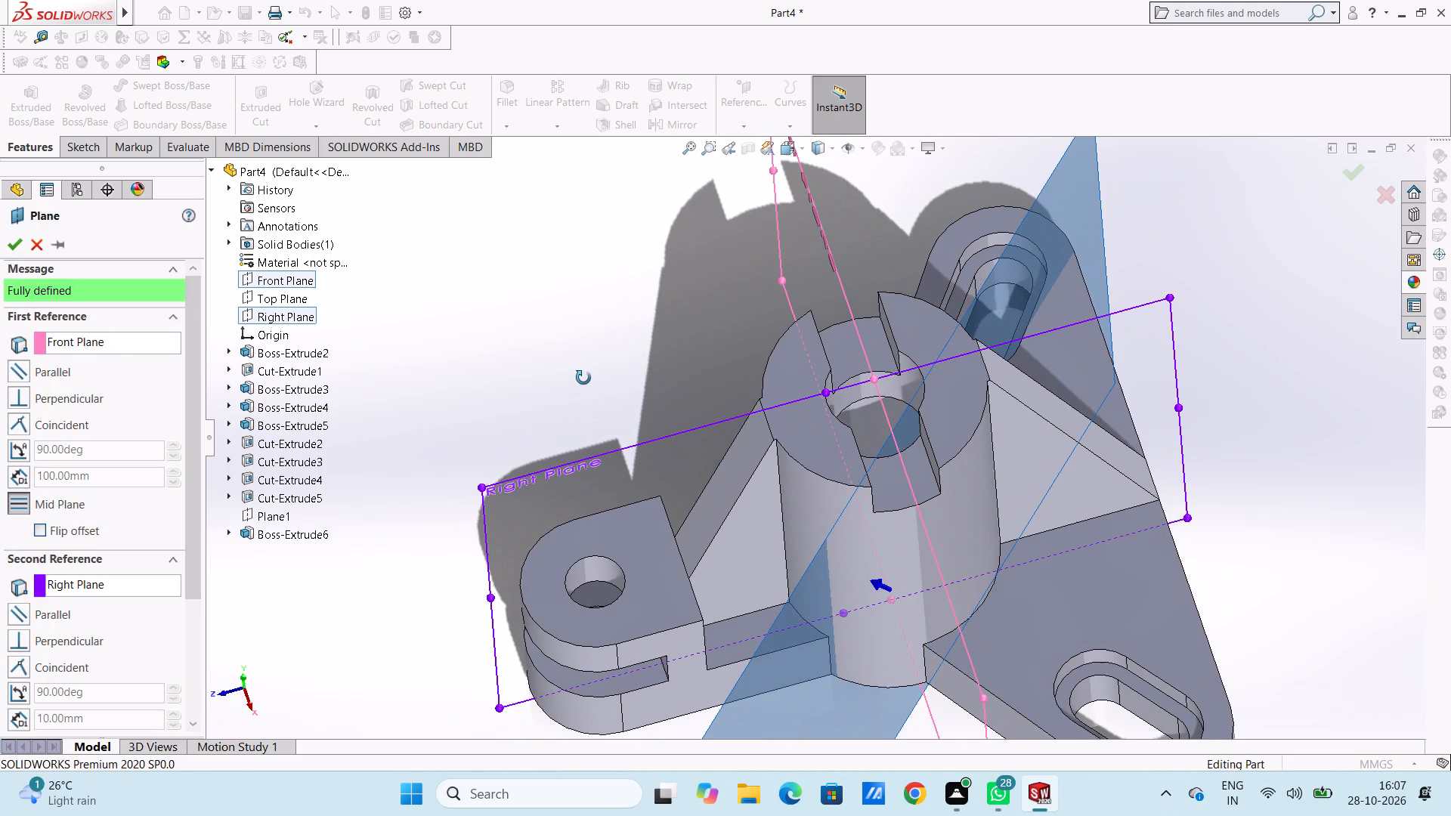
pyautogui.moveTo(583, 378); pyautogui.dragTo(560, 239, button='middle')
pyautogui.scroll(5, 596, 259)
pyautogui.moveTo(584, 503); pyautogui.dragTo(578, 367, button='middle')
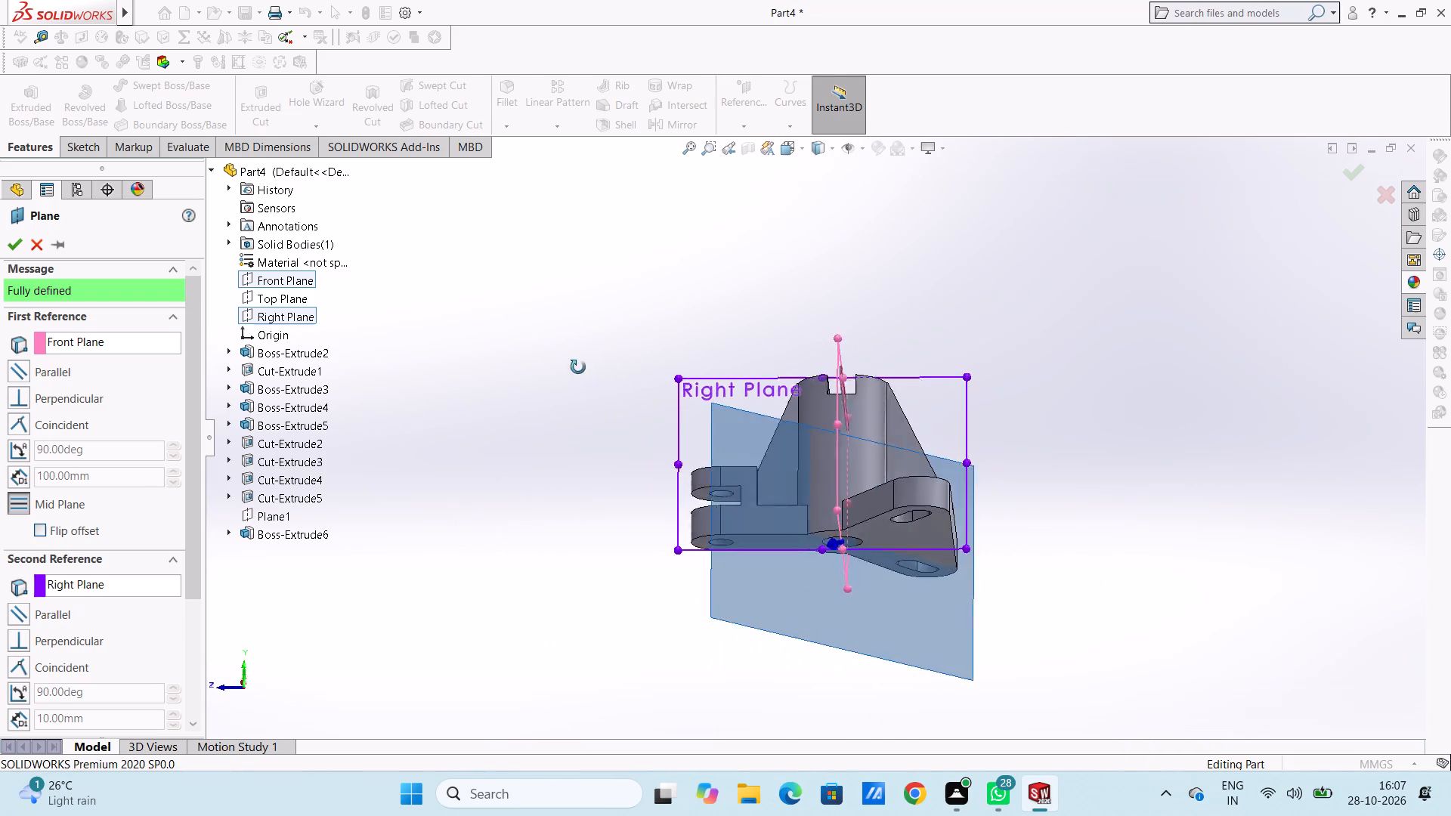
pyautogui.moveTo(578, 367); pyautogui.dragTo(578, 412, button='middle')
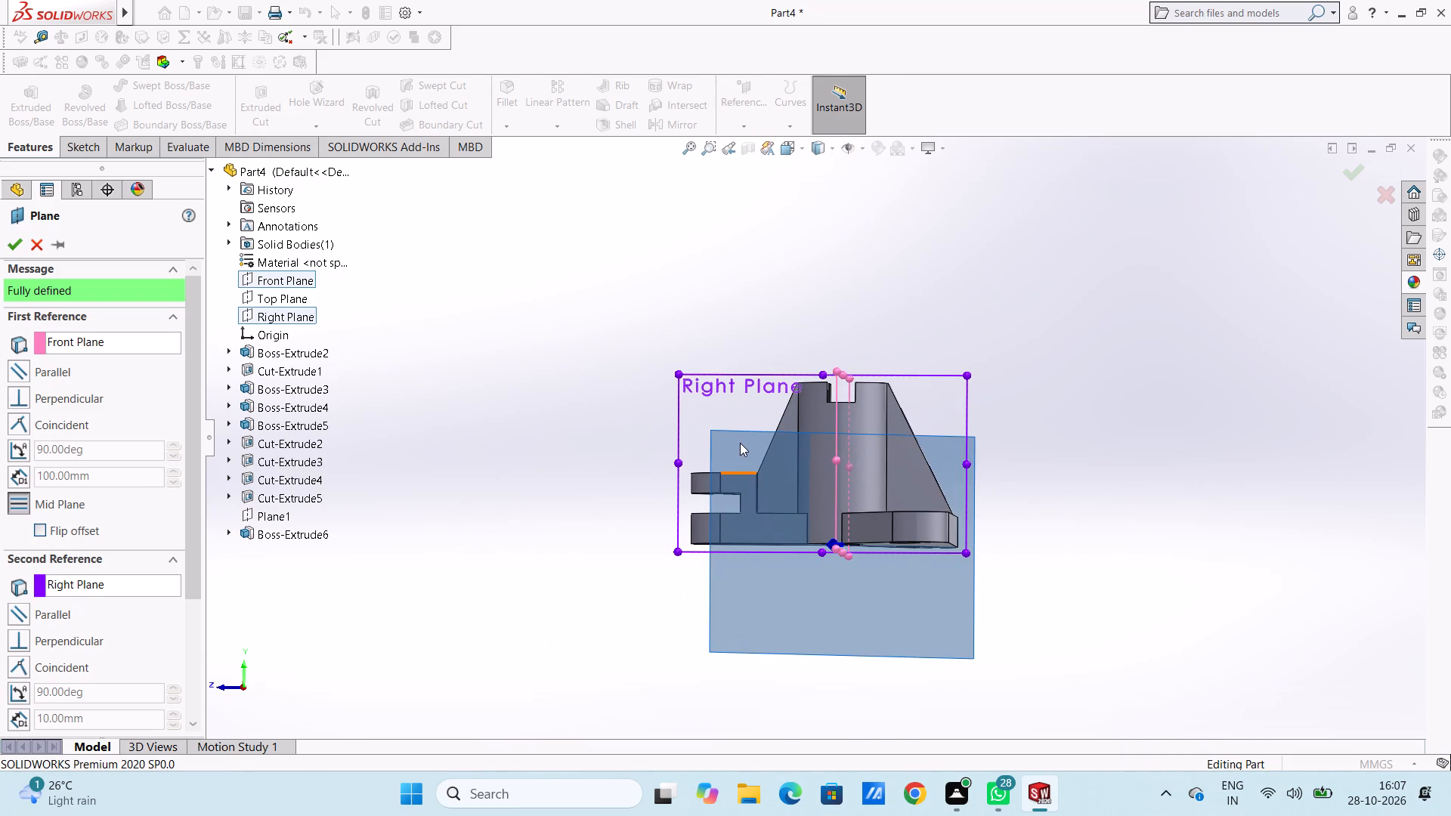
pyautogui.click(740, 442)
pyautogui.click(740, 442)
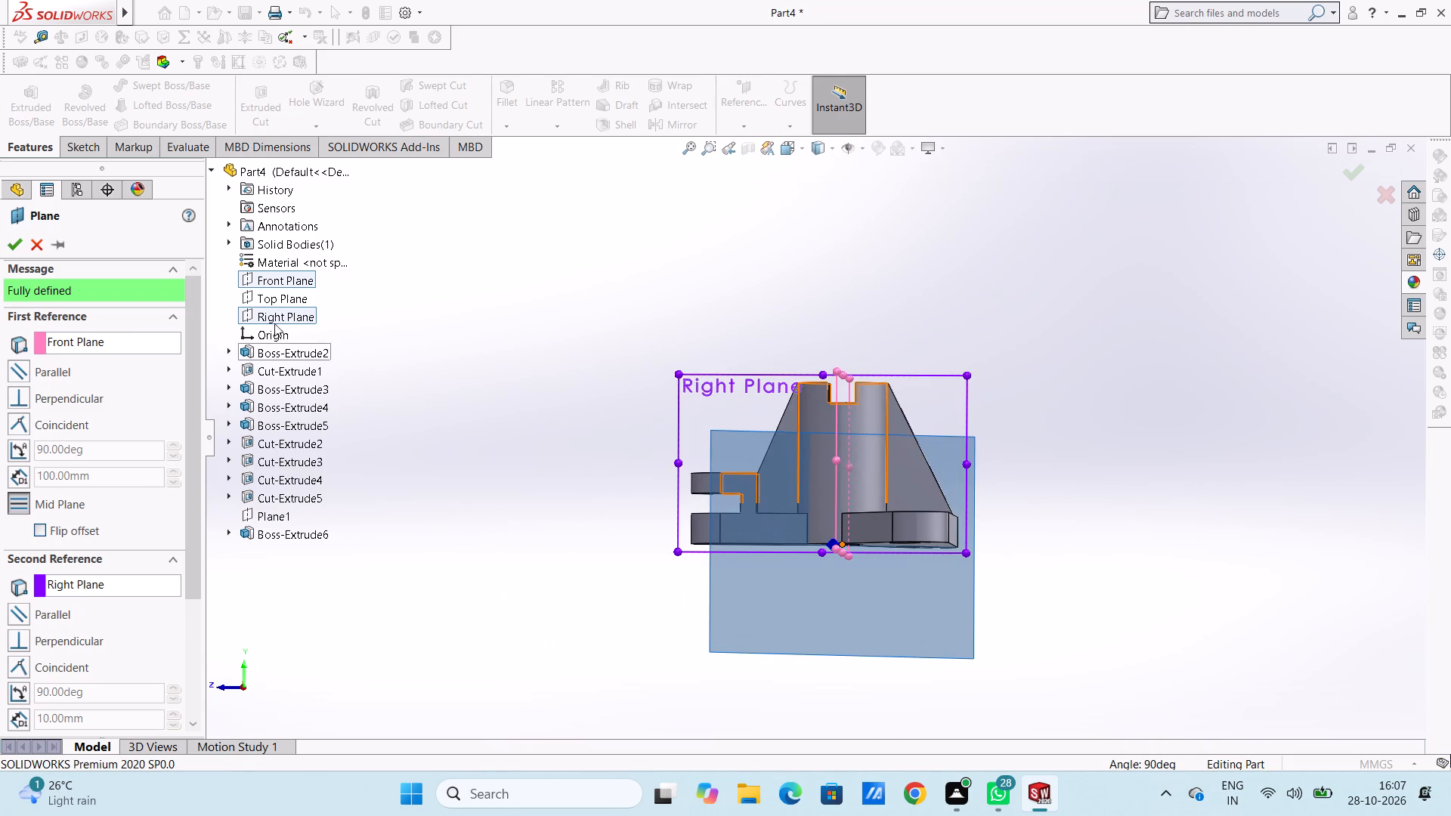
pyautogui.click(10, 243)
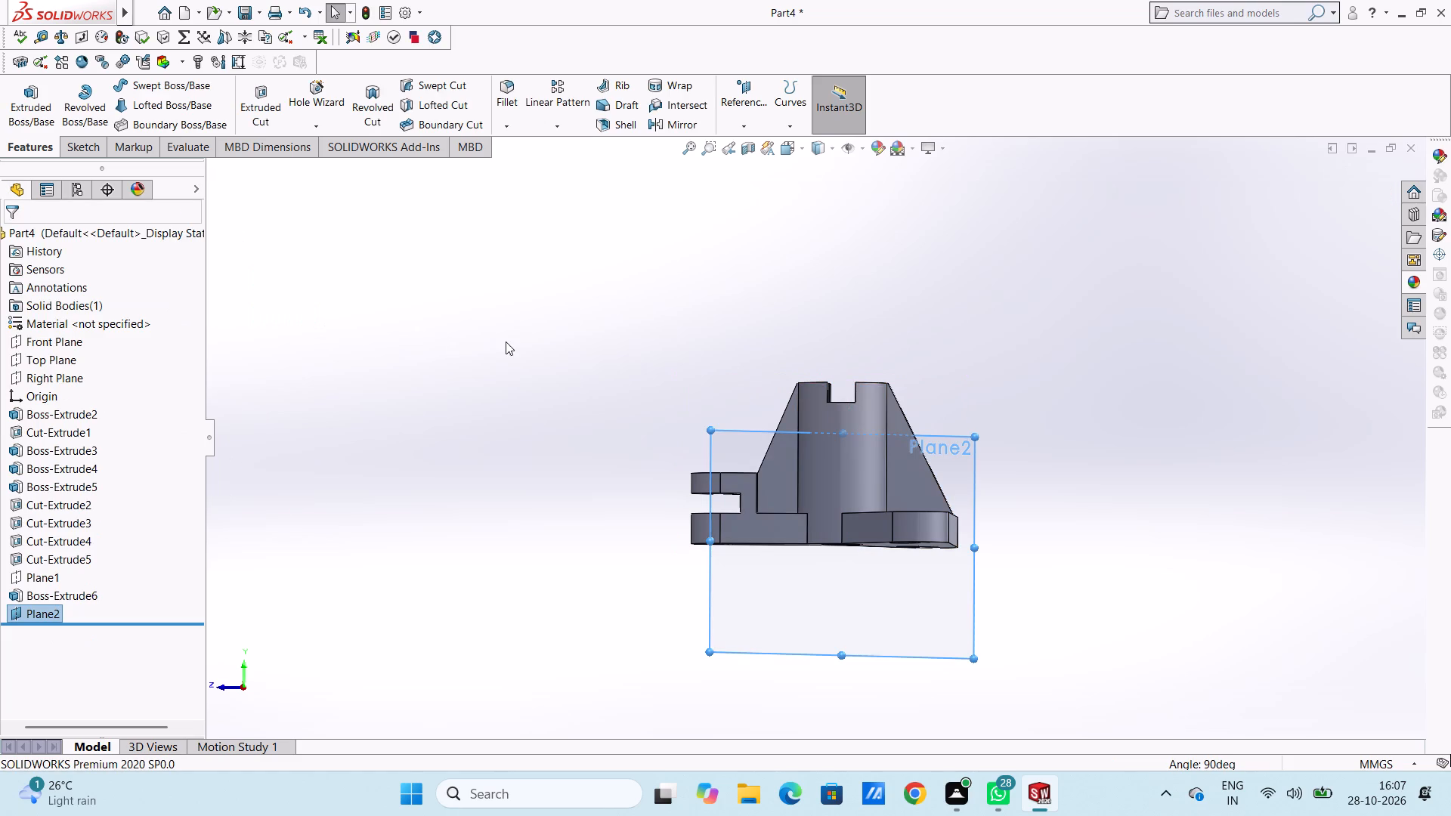
pyautogui.click(506, 342)
# Examine the new diagonal plane's orientation relative to the cylinder, ribs and slotted arms from the top, right and oblique views.
pyautogui.moveTo(547, 338); pyautogui.dragTo(569, 478, button='middle')
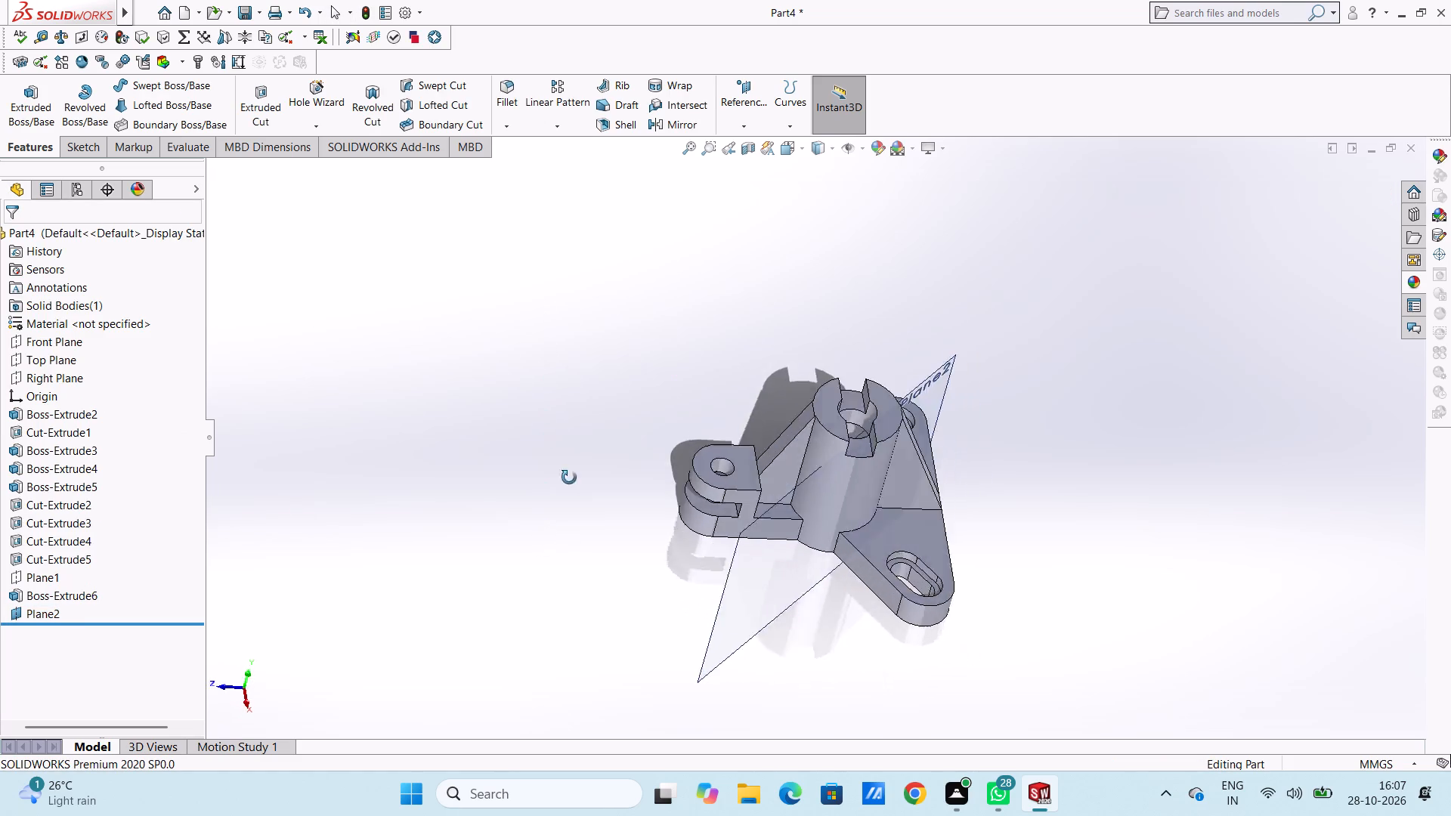
pyautogui.moveTo(569, 478); pyautogui.dragTo(531, 360, button='middle')
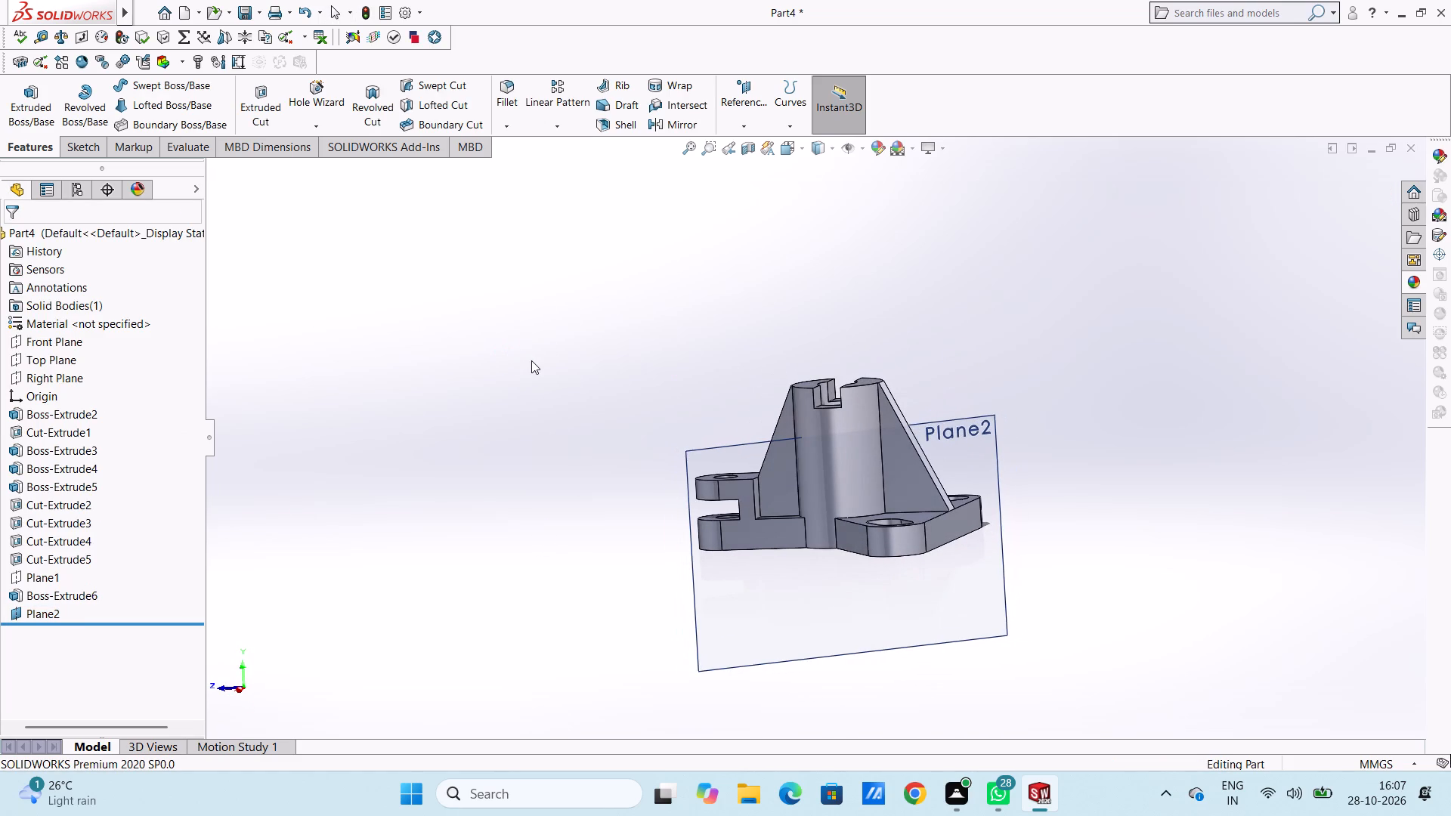
pyautogui.hotkey('ctrl', '5')
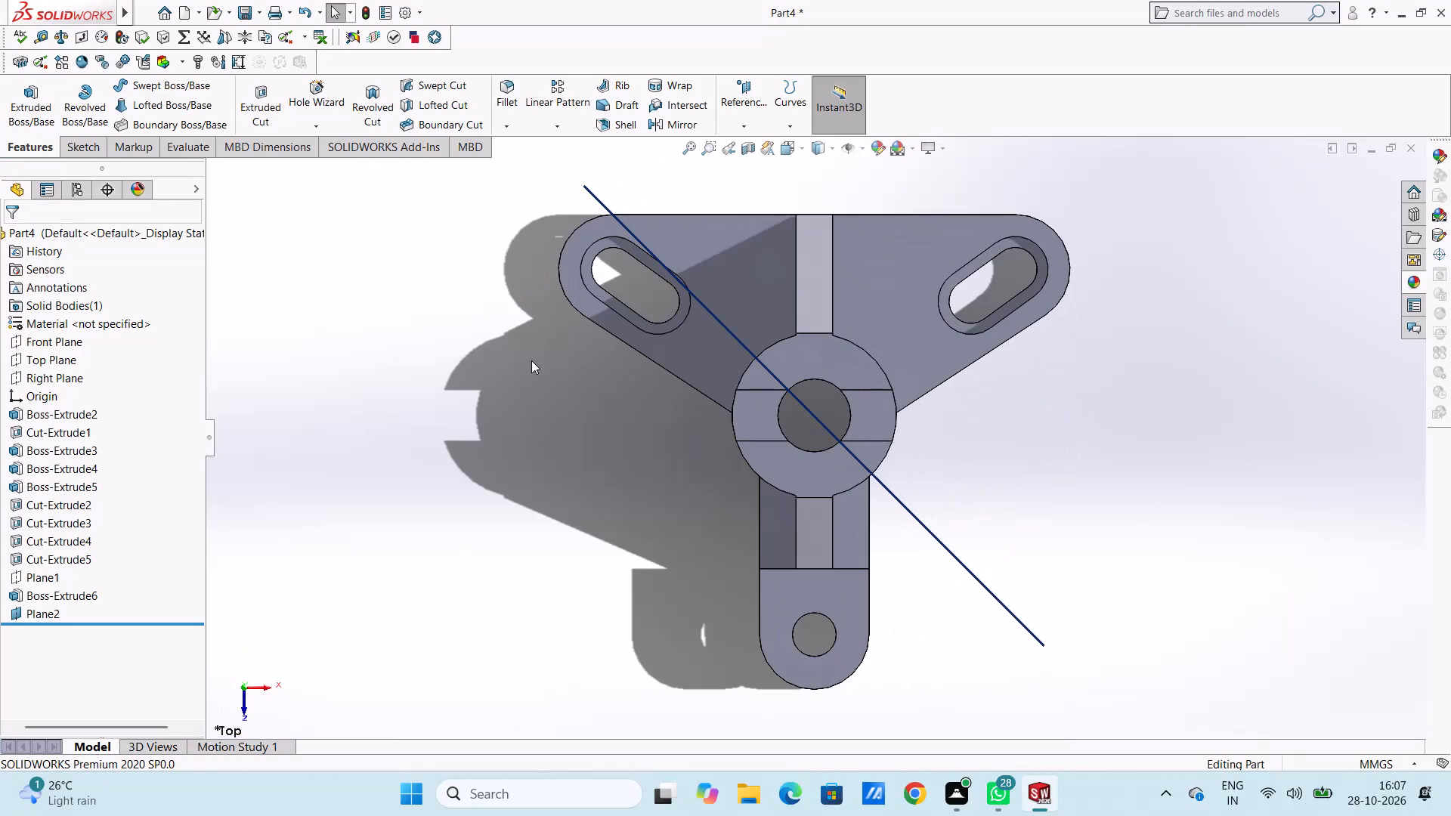
pyautogui.hotkey('ctrl', '4')
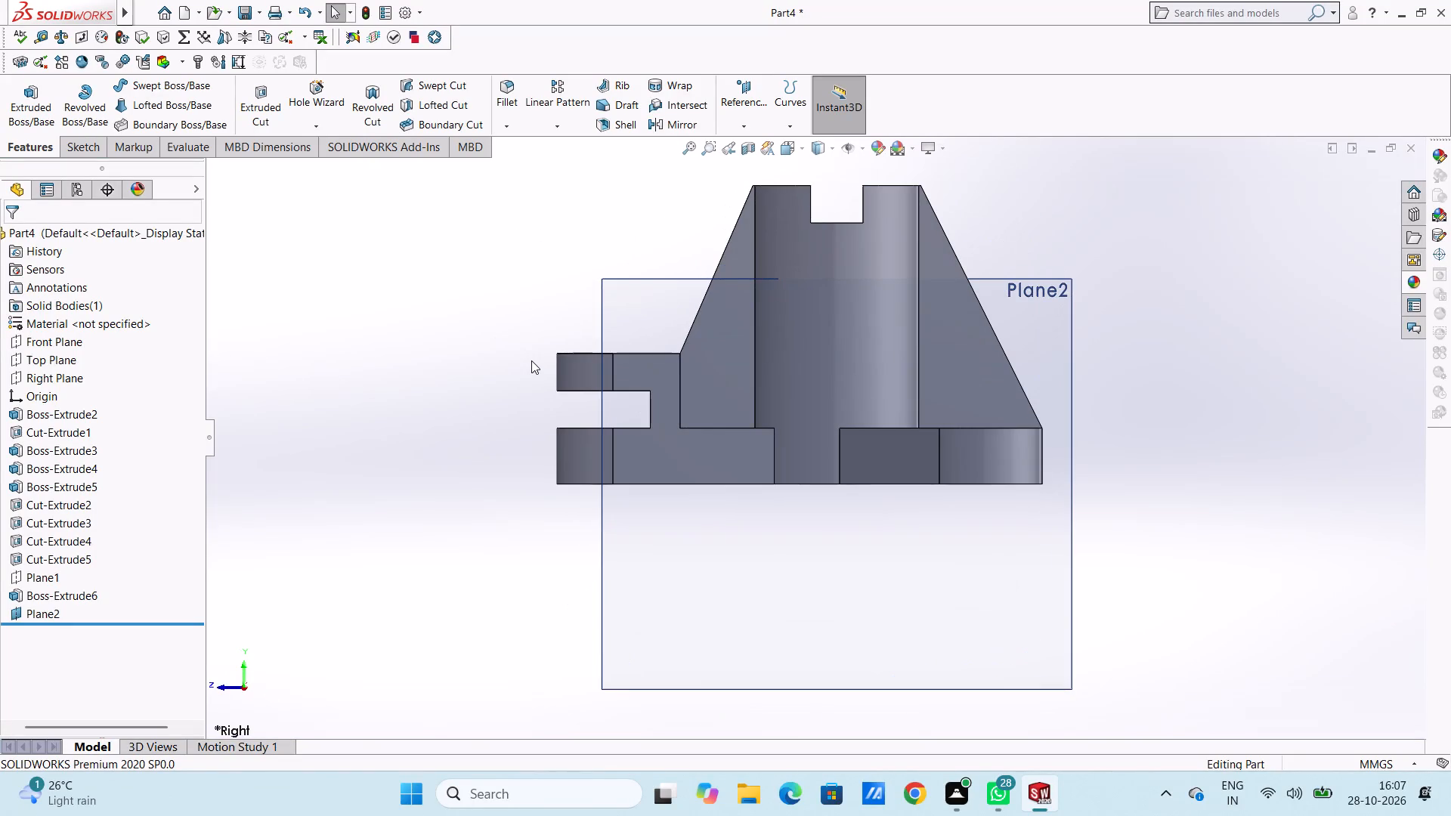
pyautogui.moveTo(1146, 367); pyautogui.dragTo(1110, 443, button='middle')
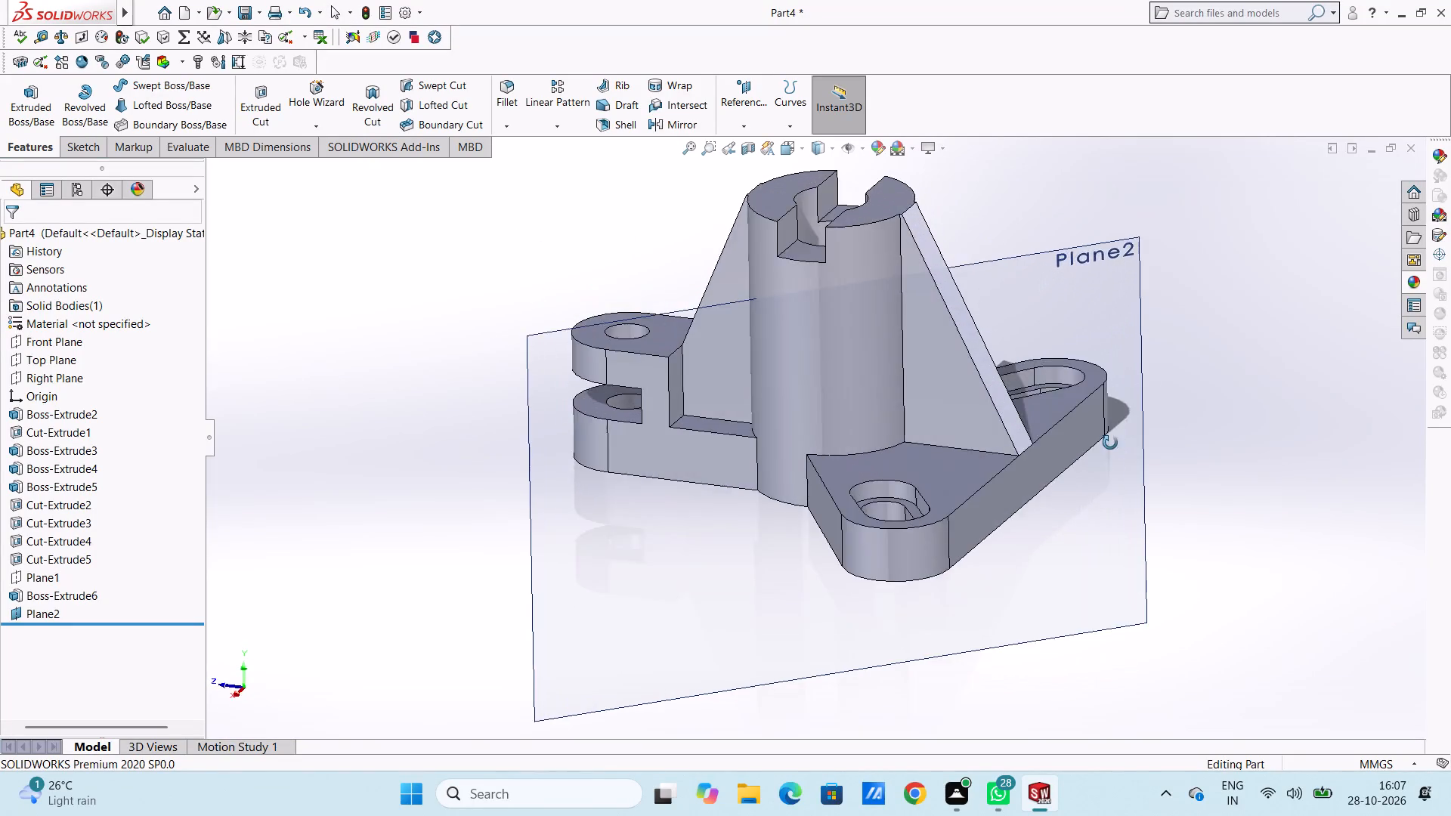
pyautogui.moveTo(1110, 443); pyautogui.dragTo(1126, 586, button='middle')
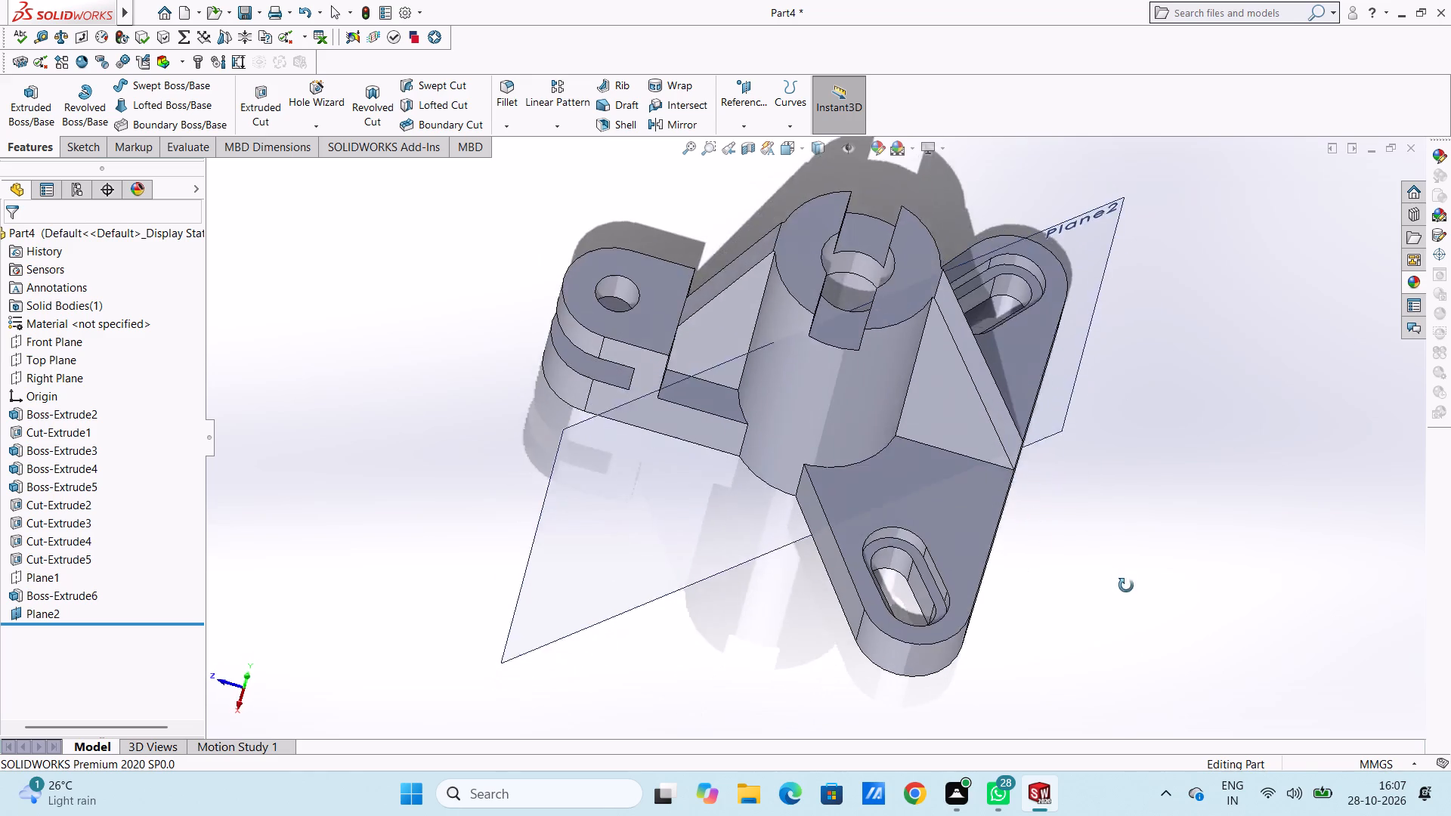
pyautogui.moveTo(1126, 586); pyautogui.dragTo(1109, 521, button='middle')
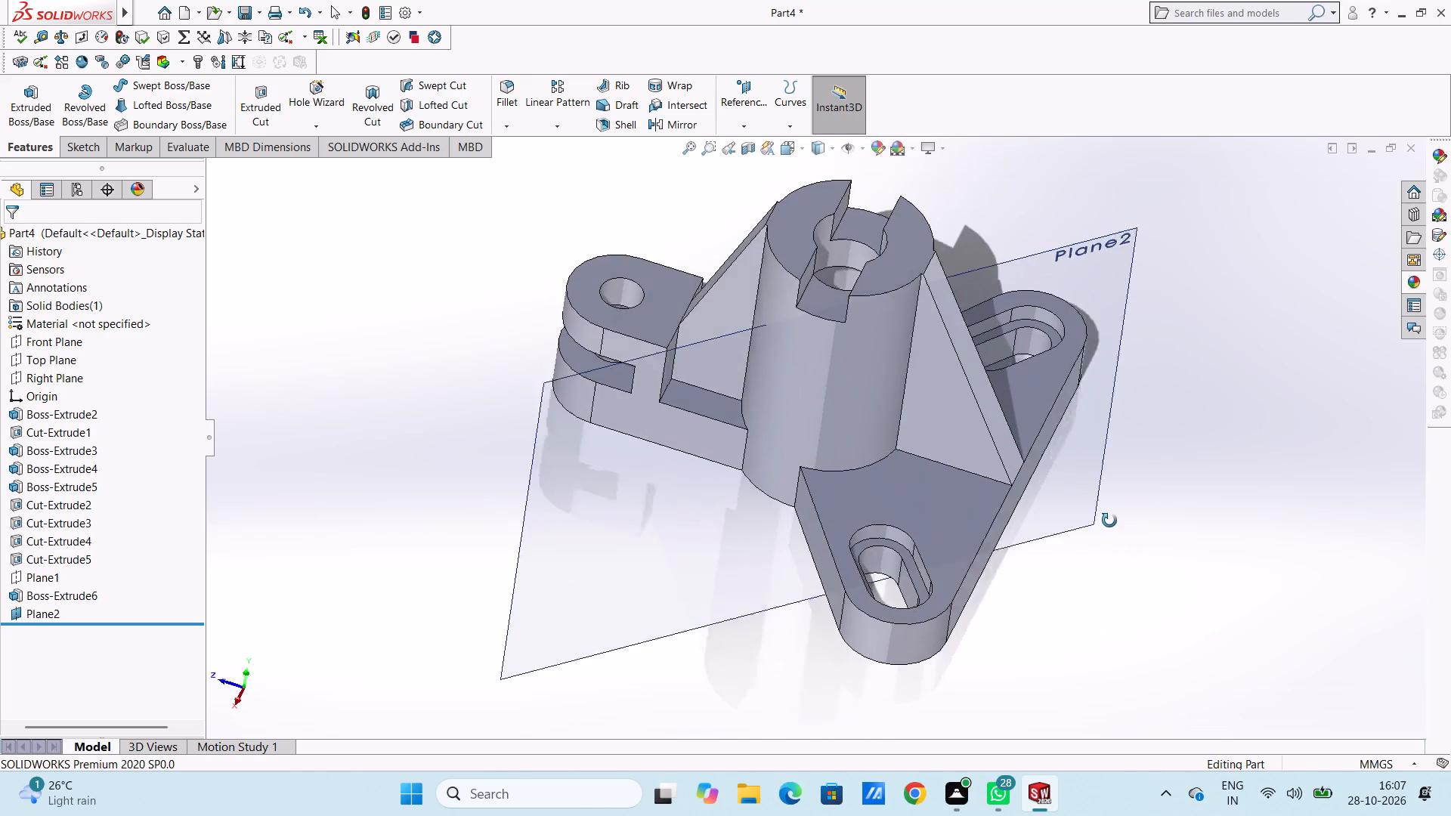
pyautogui.moveTo(1109, 521); pyautogui.dragTo(1090, 366, button='middle')
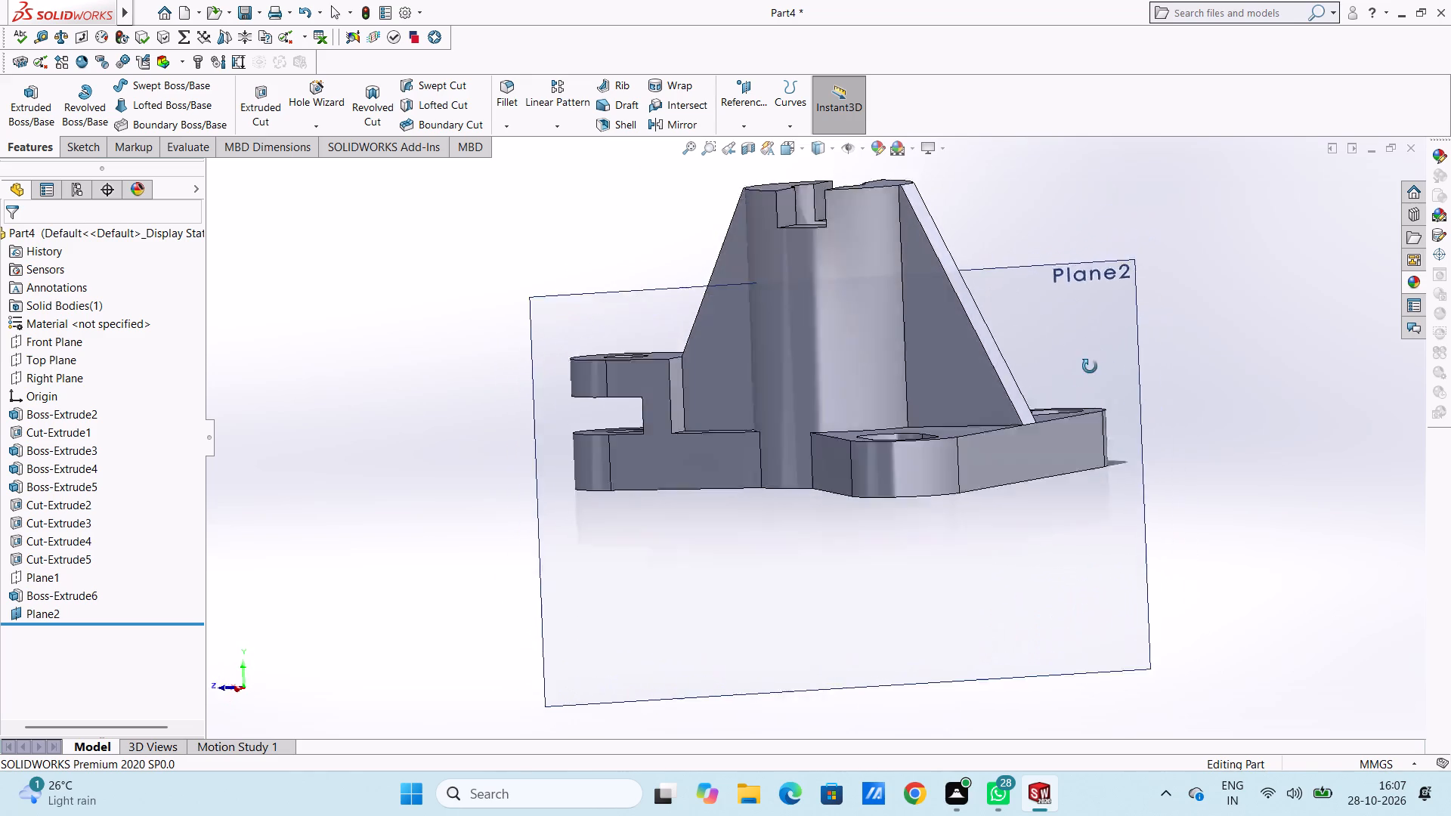
pyautogui.moveTo(1090, 366); pyautogui.dragTo(1081, 382, button='middle')
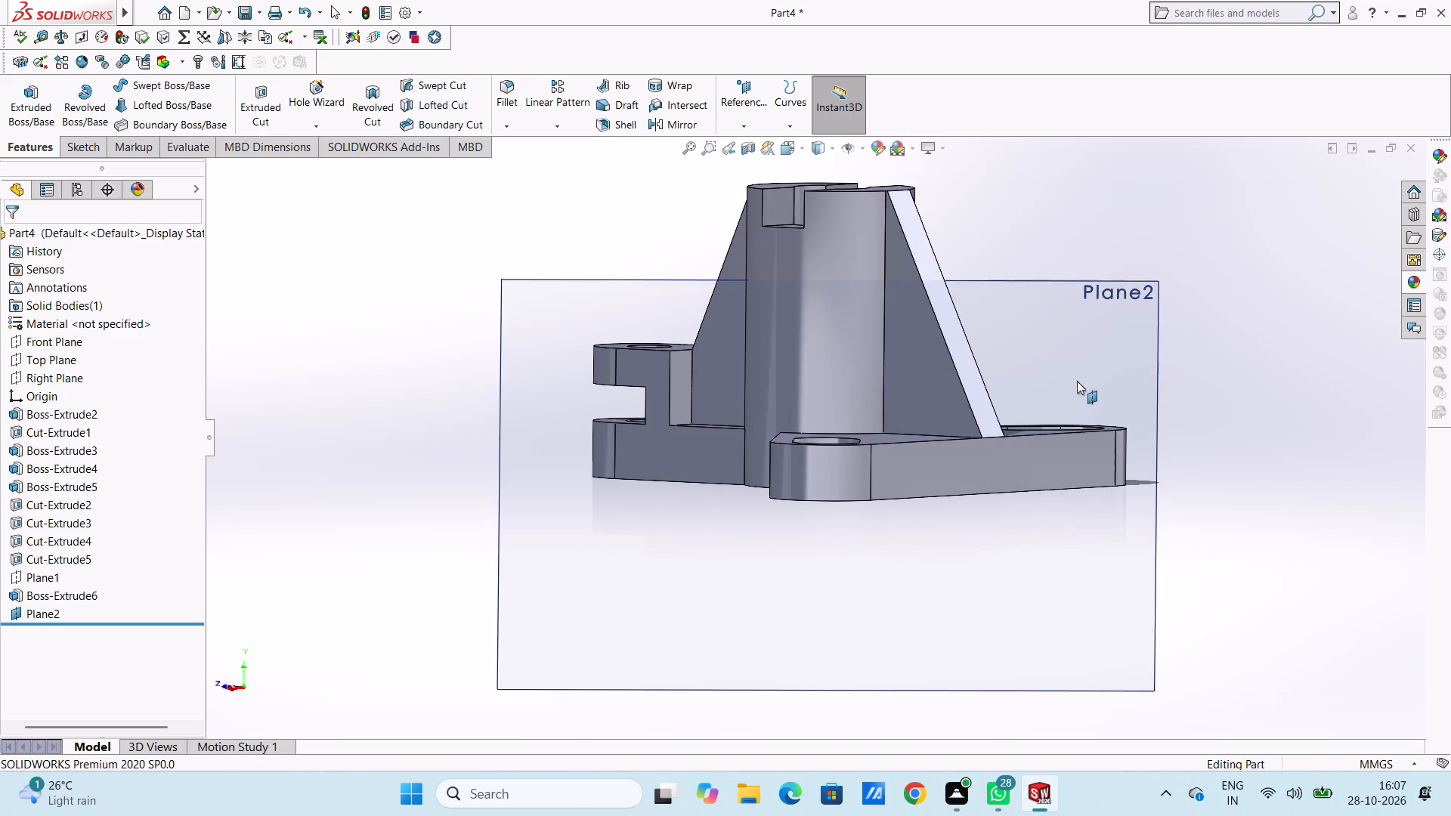
# Start a sketch on the new diagonal plane and draw a circle about 14 mm in diameter, centred about 48 mm directly above the origin.
pyautogui.click(1050, 339)
pyautogui.click(1112, 298)
pyautogui.click(1030, 237)
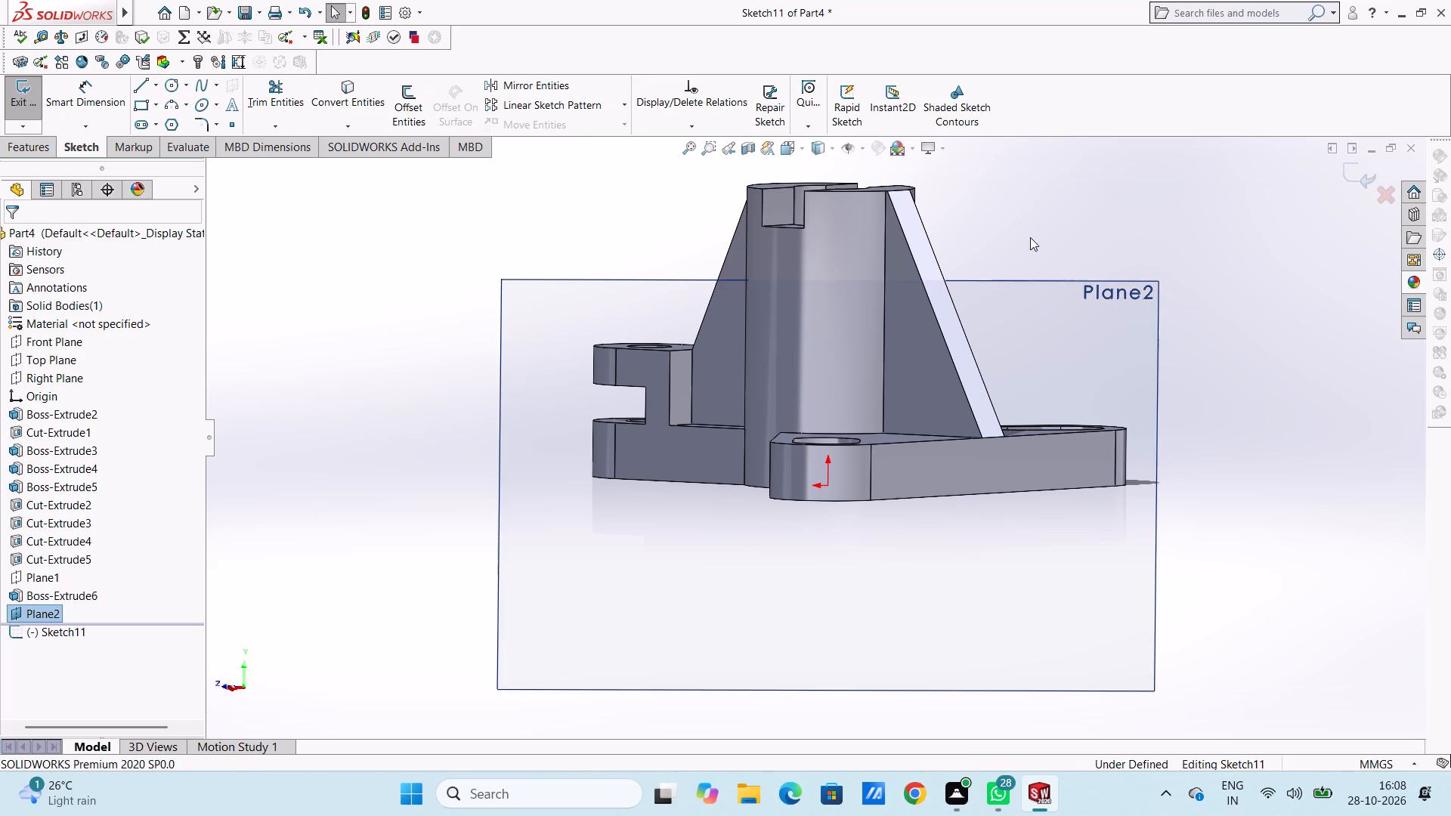
pyautogui.scroll(3, 861, 265)
pyautogui.scroll(-2, 819, 346)
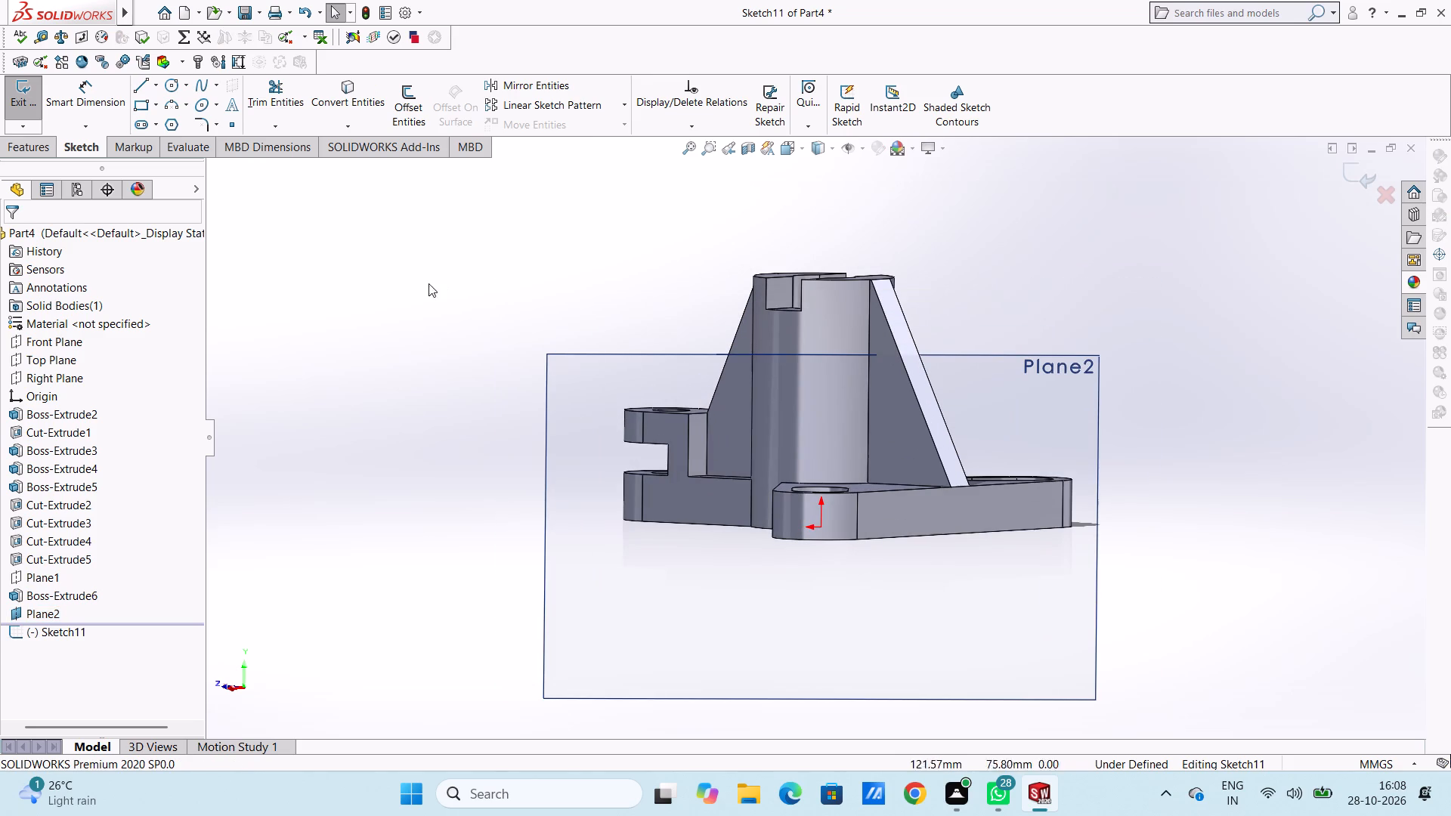
pyautogui.click(166, 86)
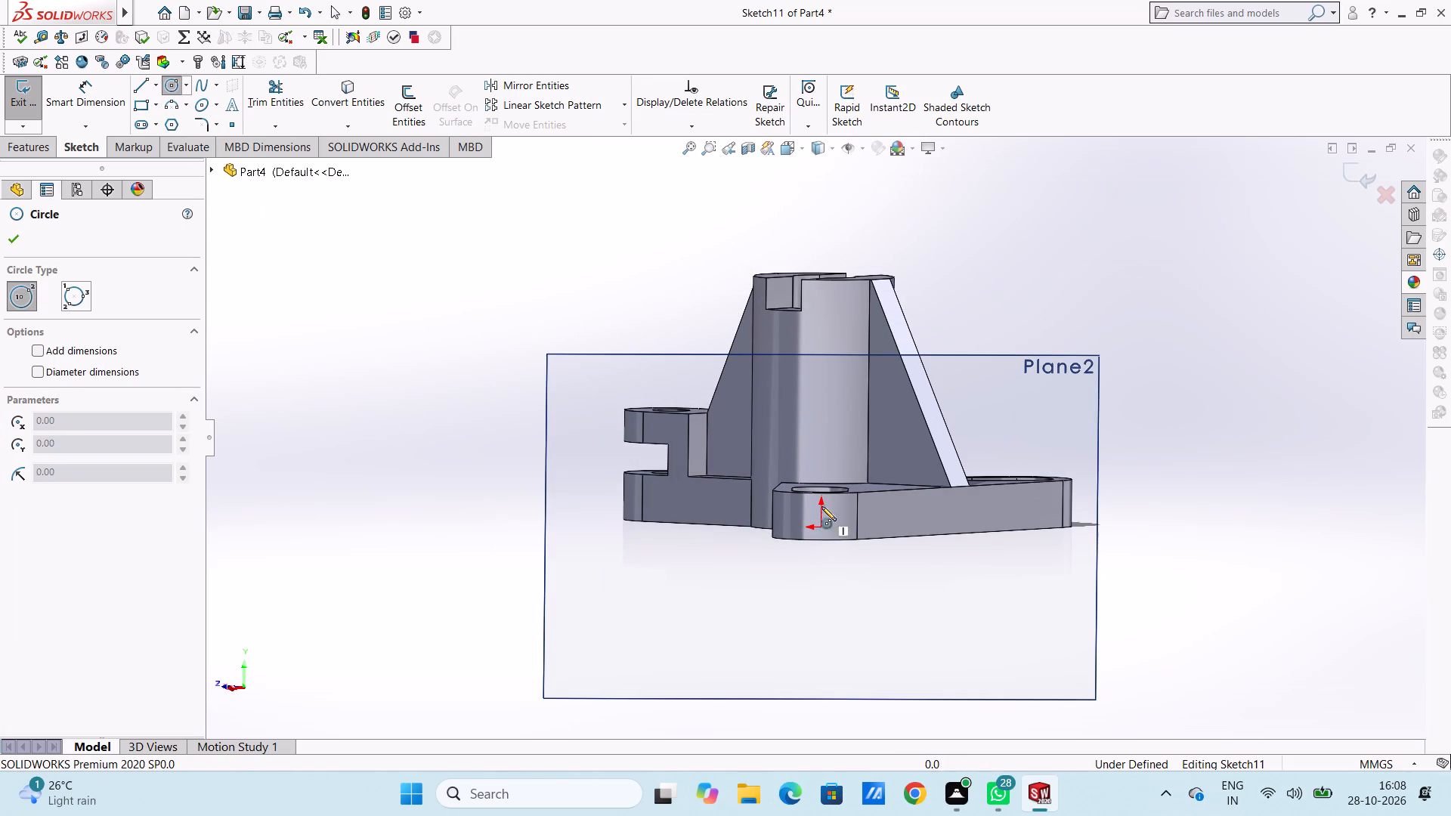
pyautogui.click(819, 378)
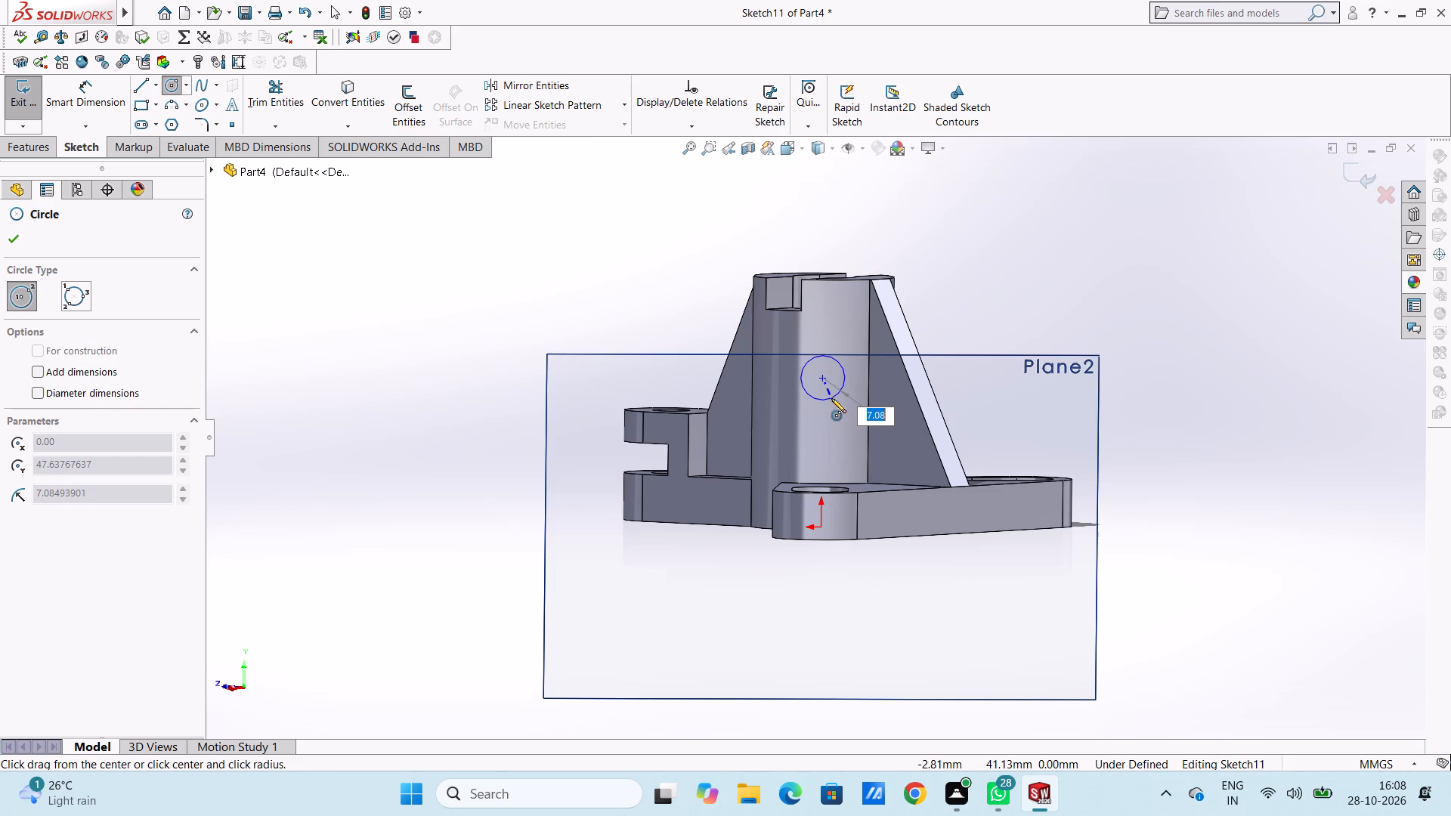
pyautogui.click(831, 398)
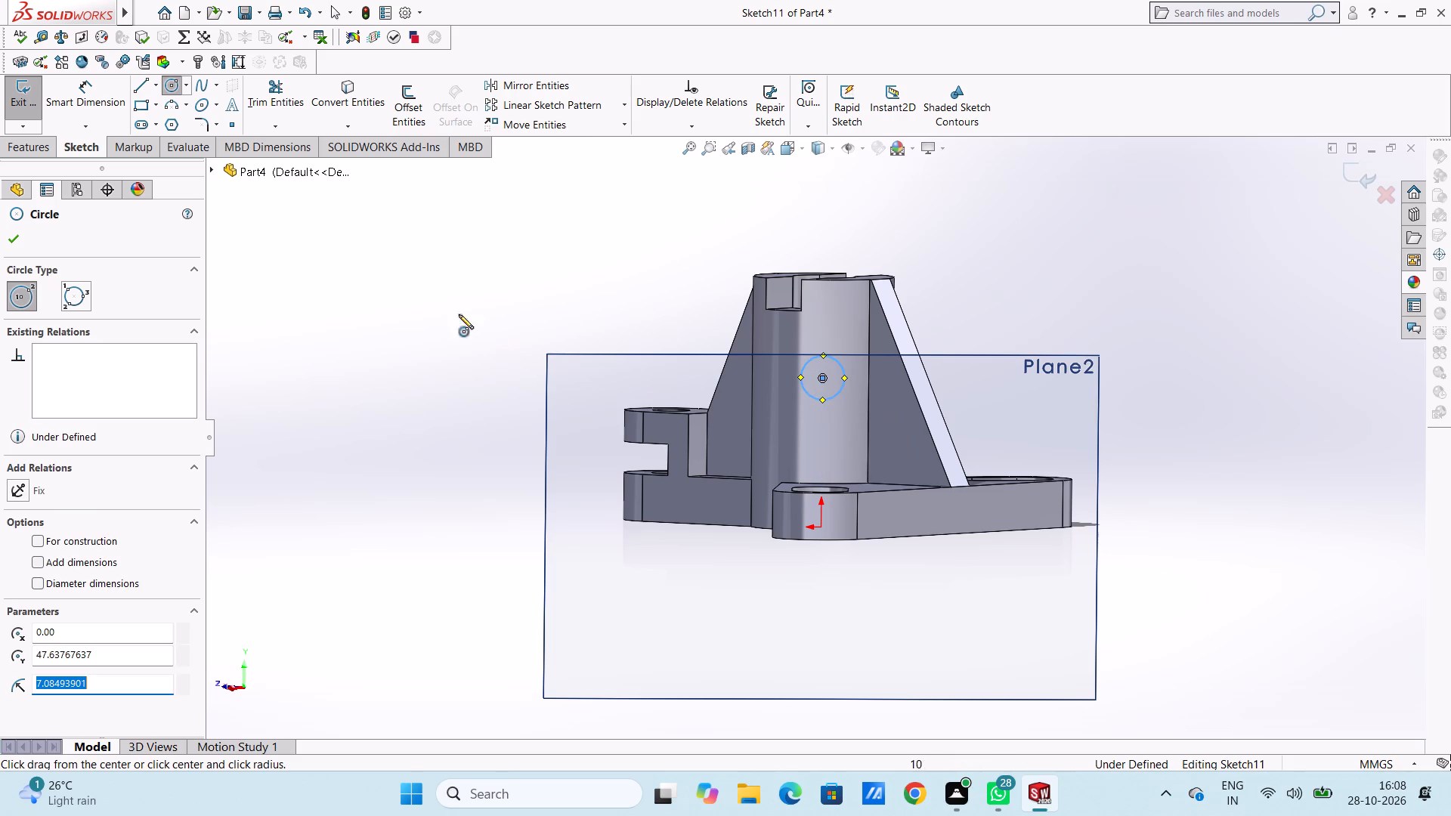
pyautogui.click(11, 236)
pyautogui.click(290, 264)
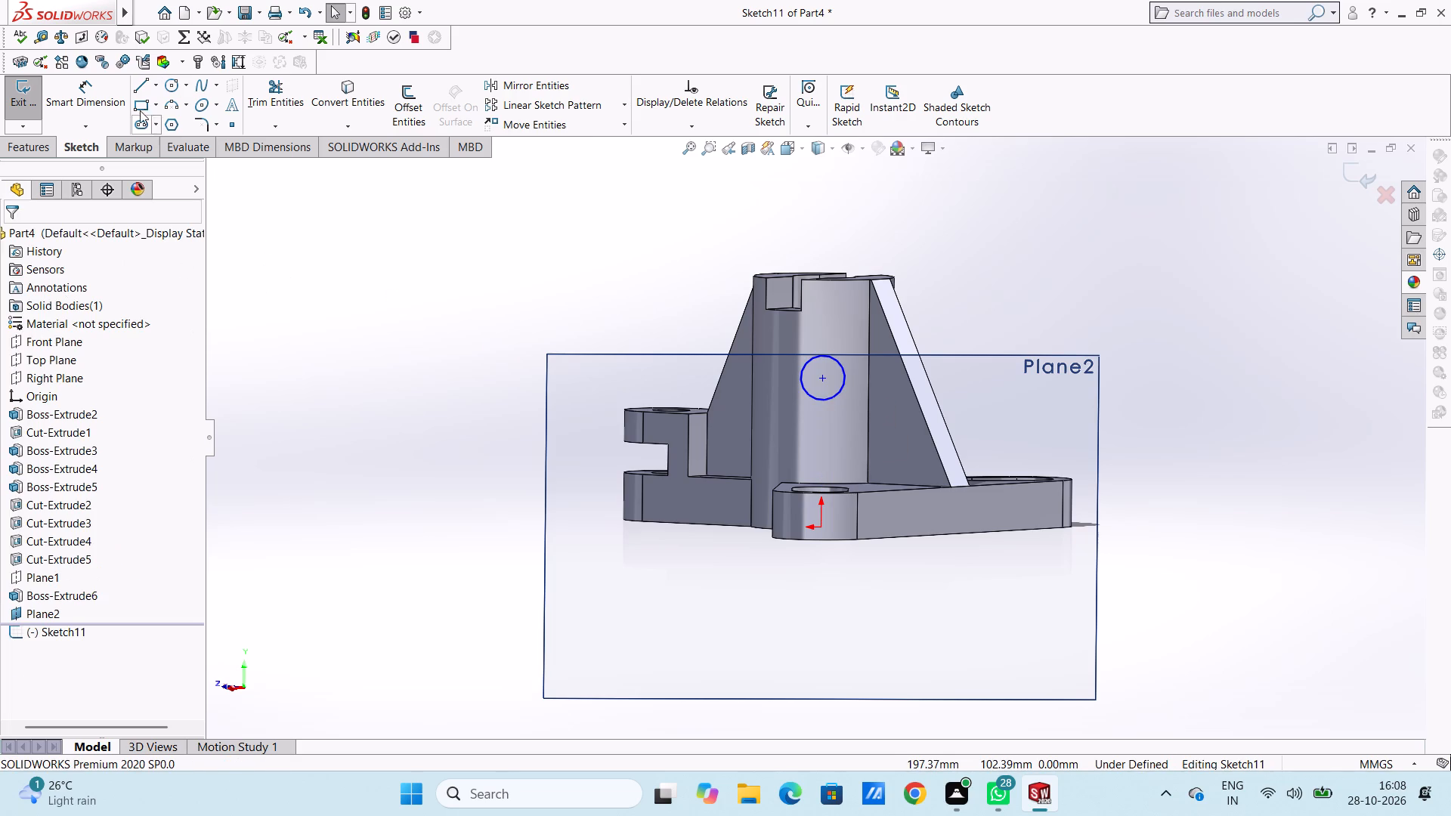
# Dimension the circle's diameter as 10 mm.
pyautogui.click(107, 90)
pyautogui.click(806, 394)
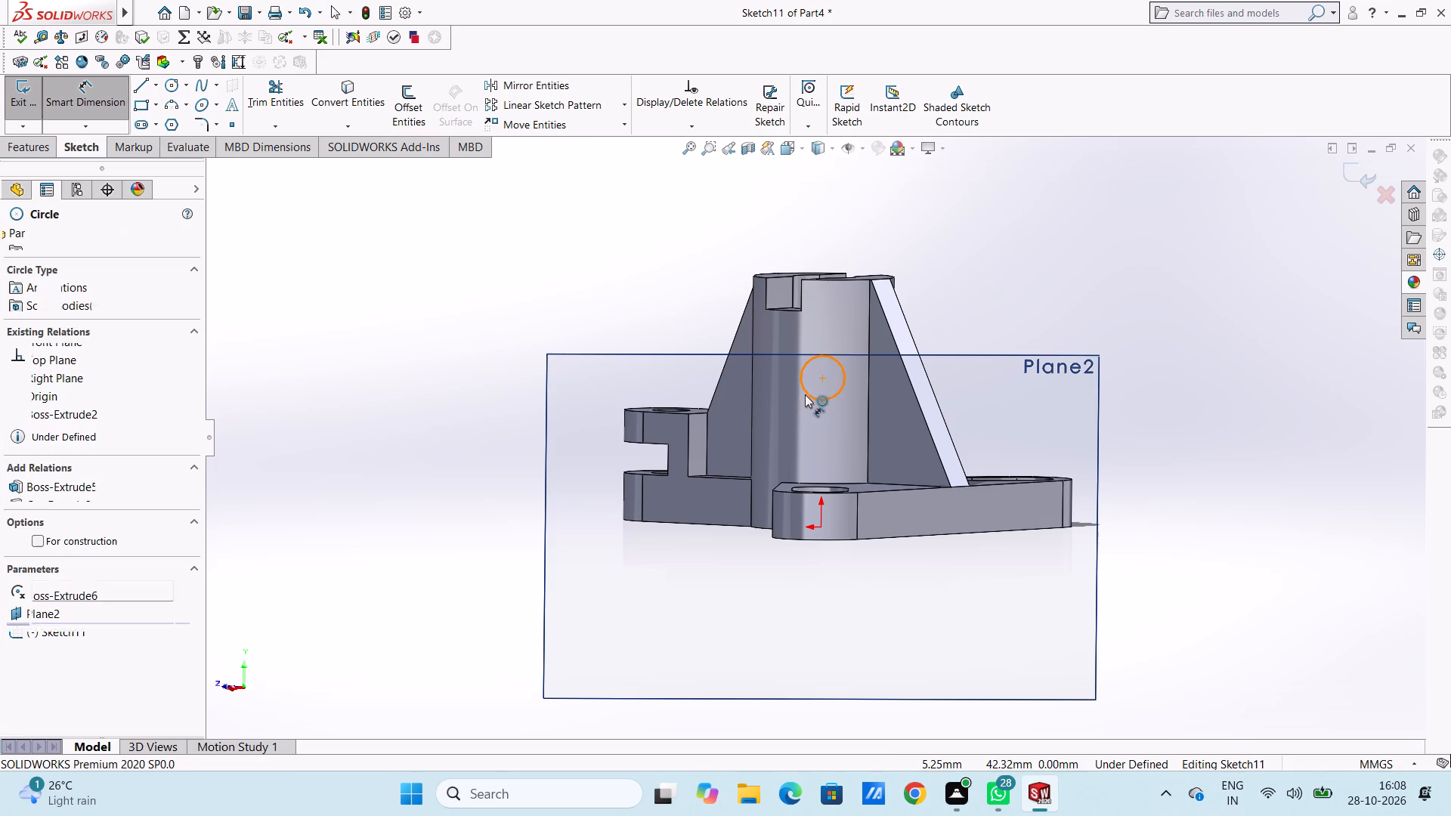
pyautogui.click(383, 493)
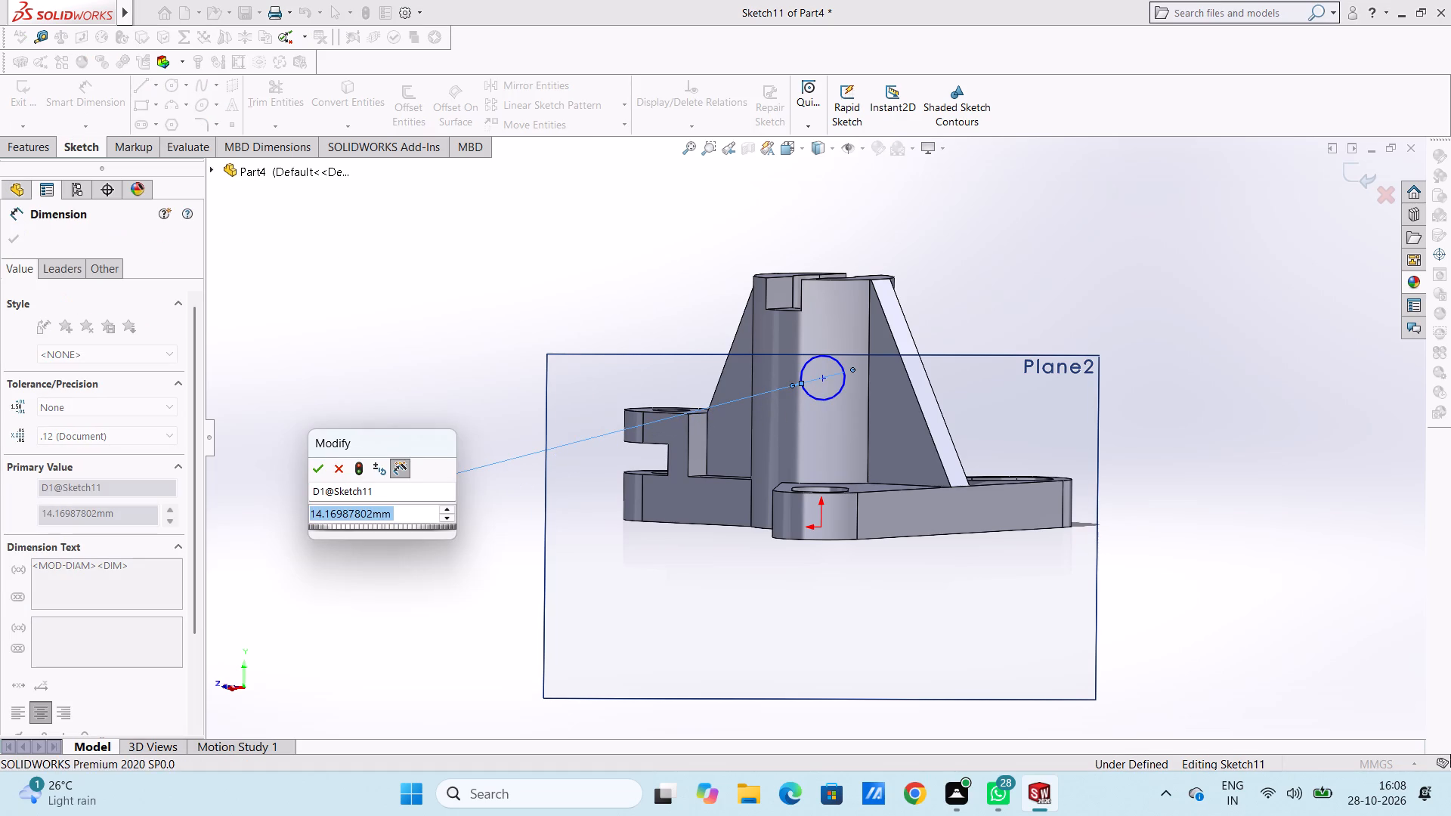
pyautogui.write('10')
pyautogui.press('Return')
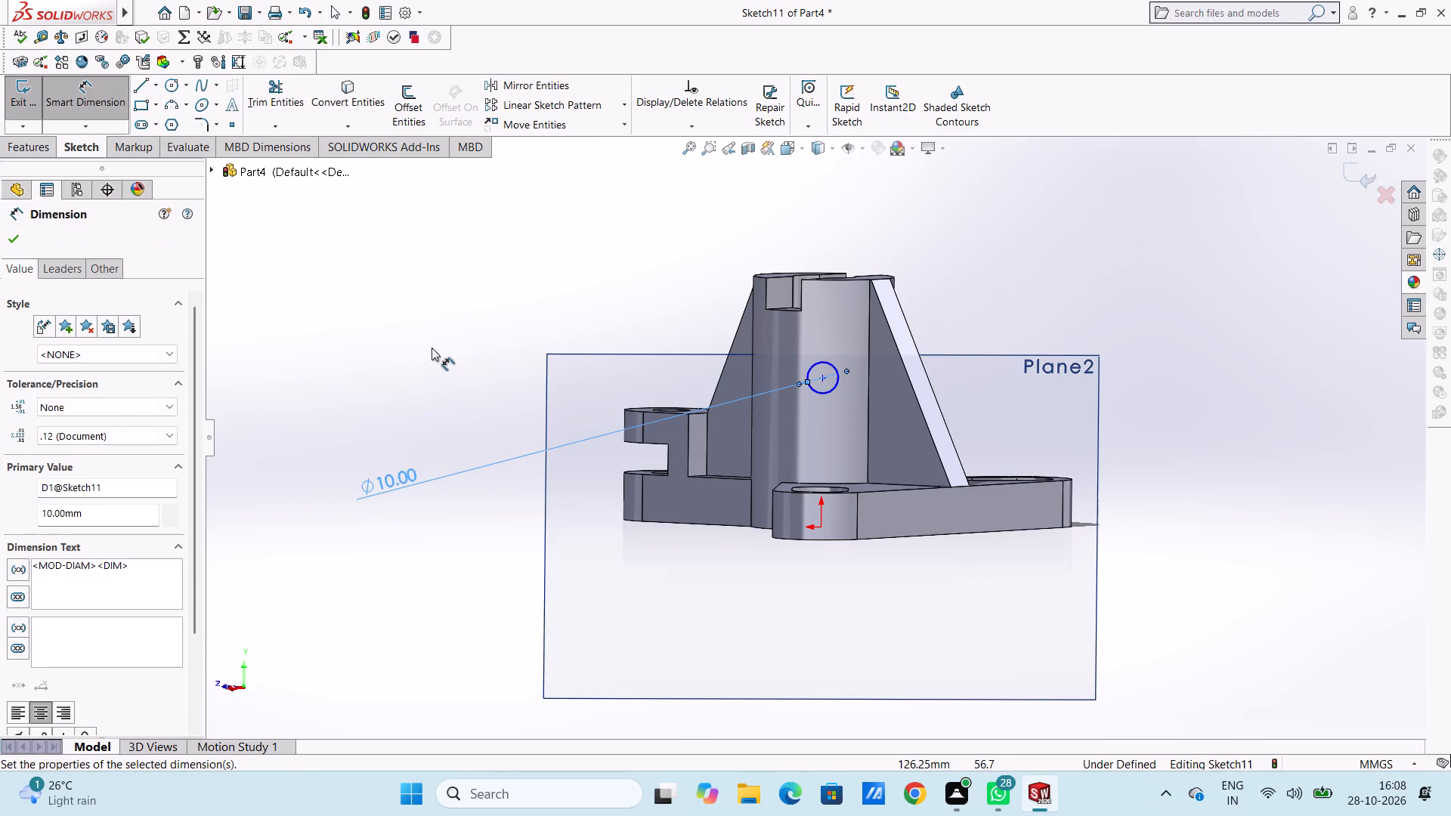
pyautogui.click(432, 348)
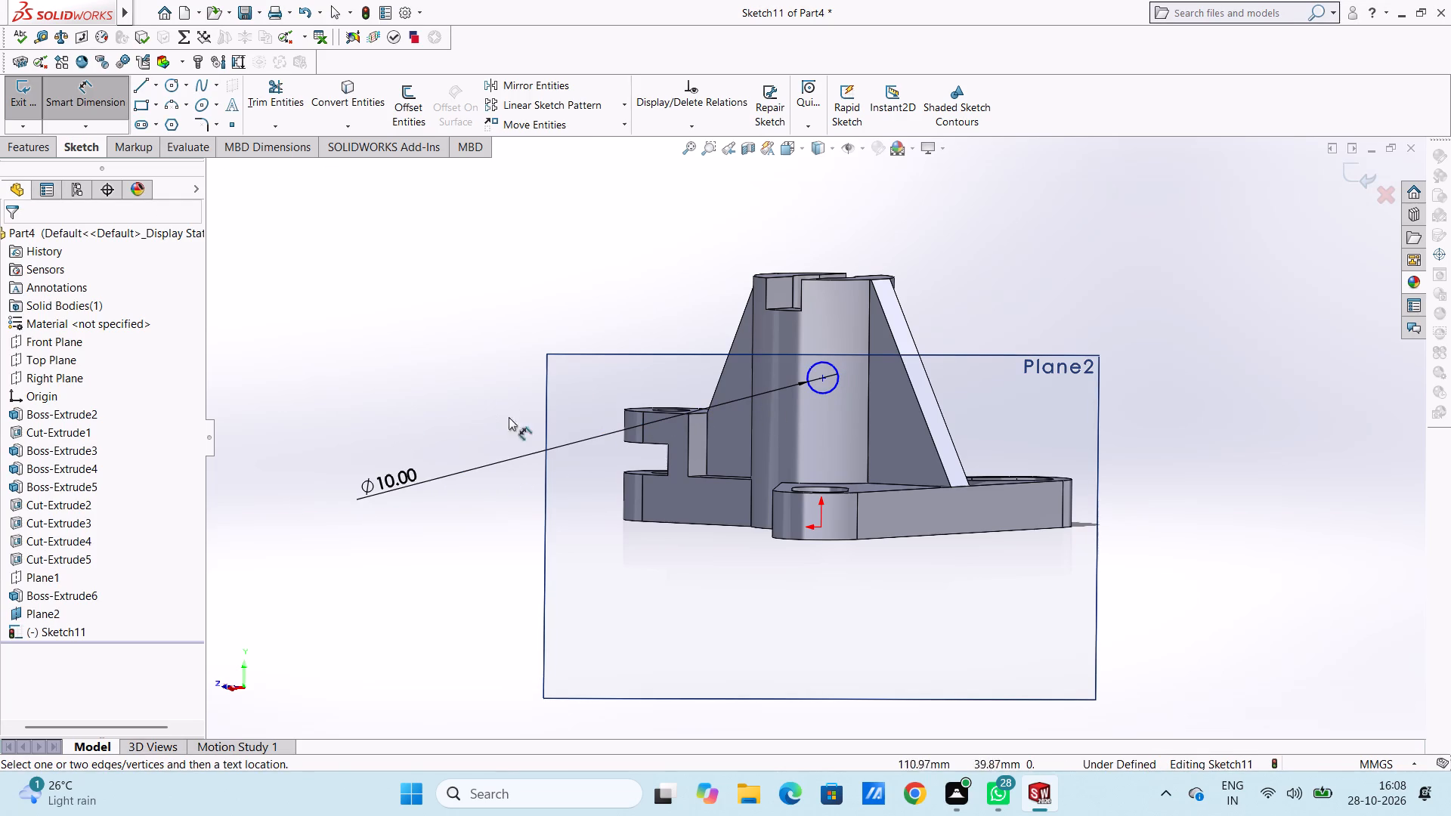
# Dimension the circle's centre 40 mm above the bottom edge of the slotted arm's rounded end.
pyautogui.click(821, 542)
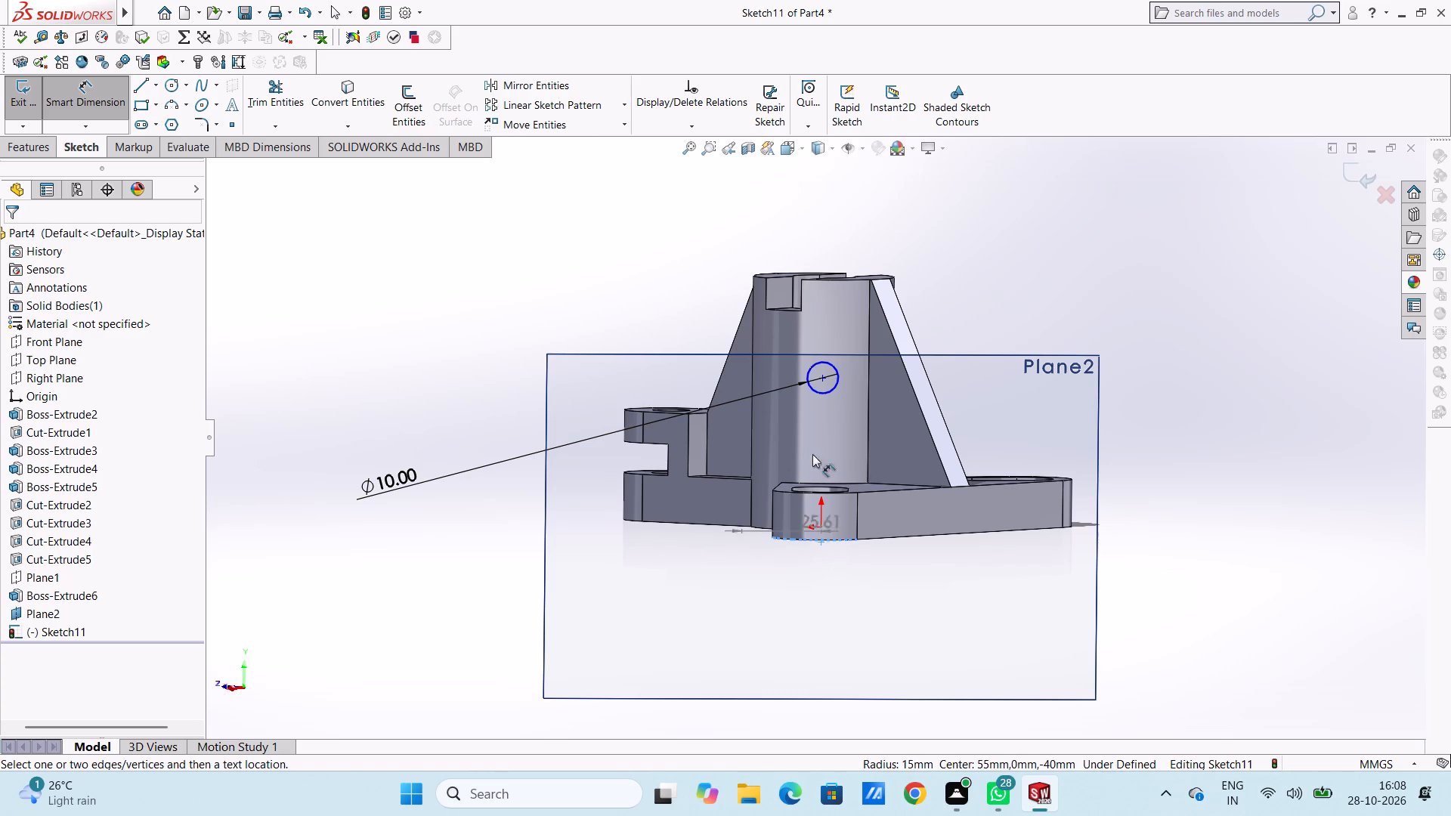
pyautogui.click(822, 377)
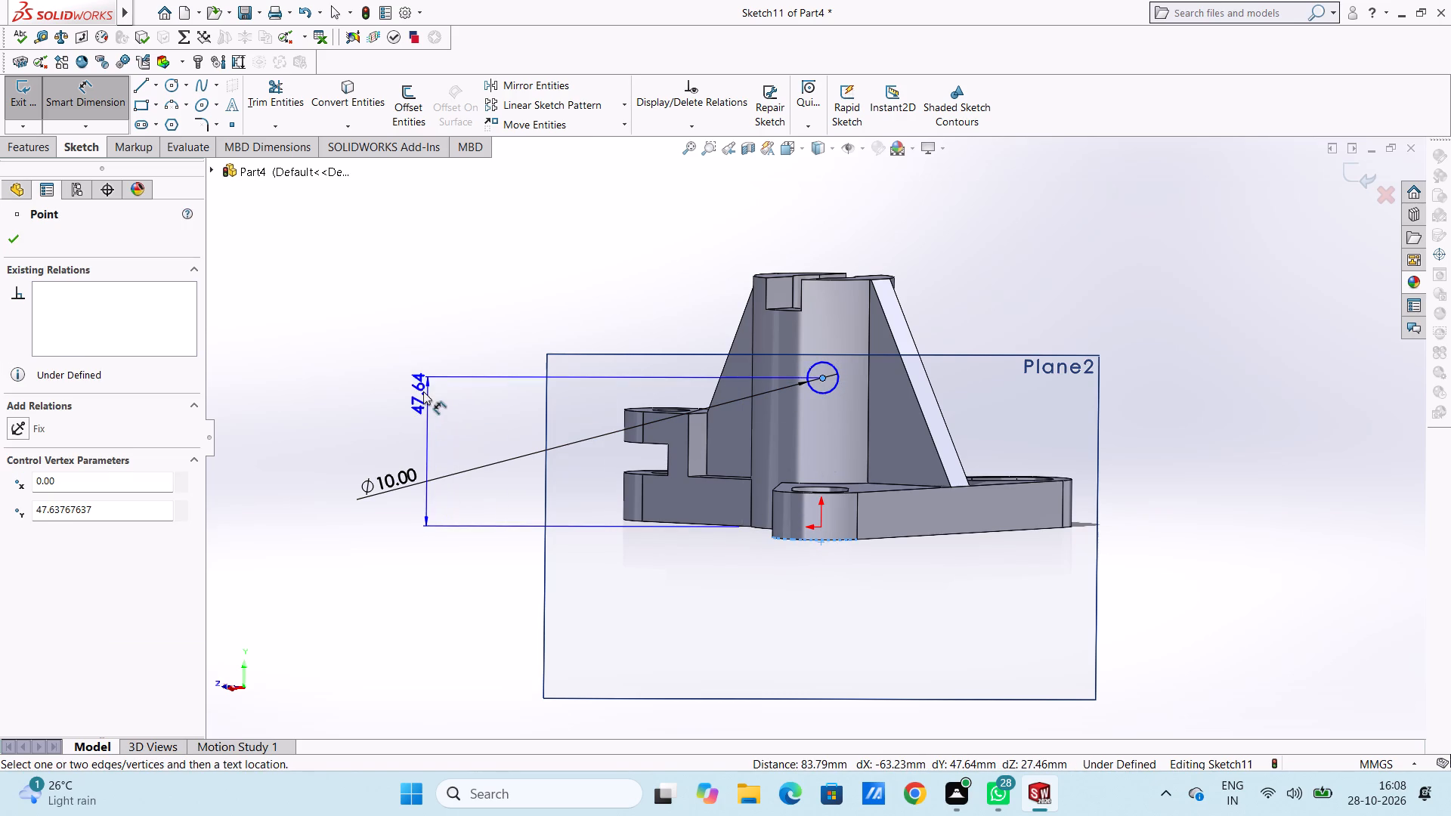
pyautogui.click(422, 390)
pyautogui.write('40')
pyautogui.press('Return')
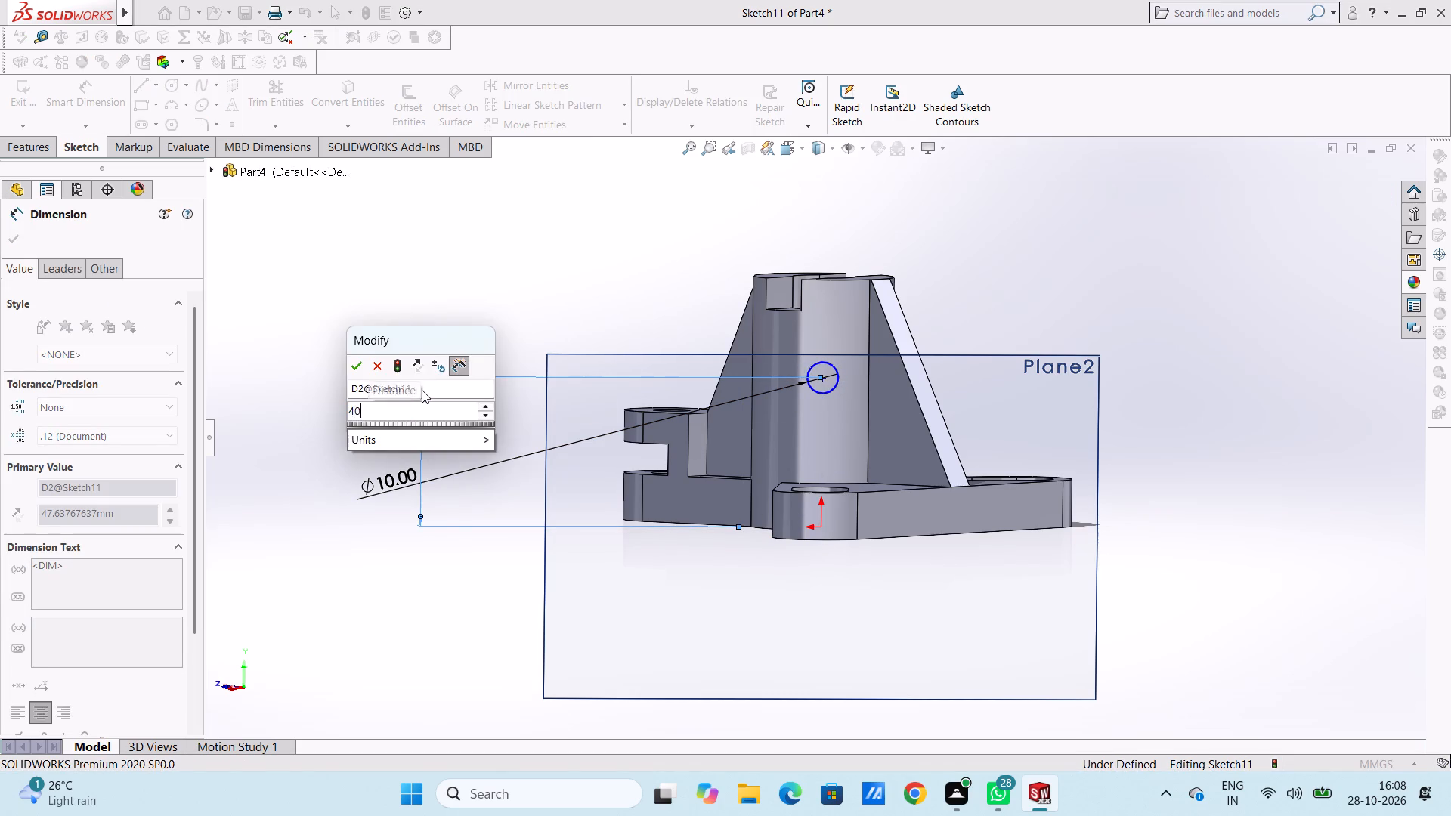
pyautogui.click(547, 227)
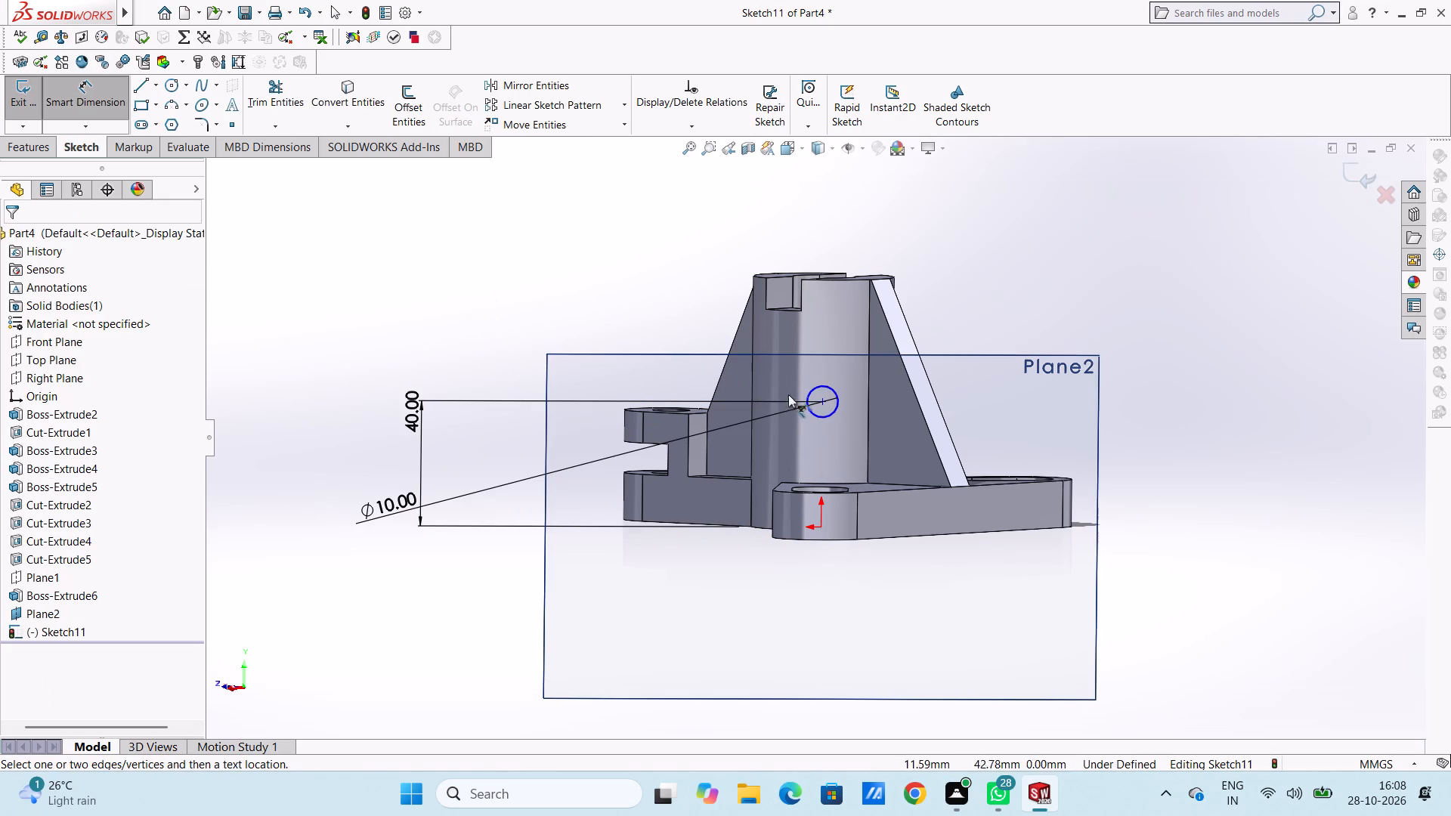
# Dimension the horizontal distance from the circle's centre to the vertical edge where the rib meets the cylinder as 10 mm.
pyautogui.click(821, 403)
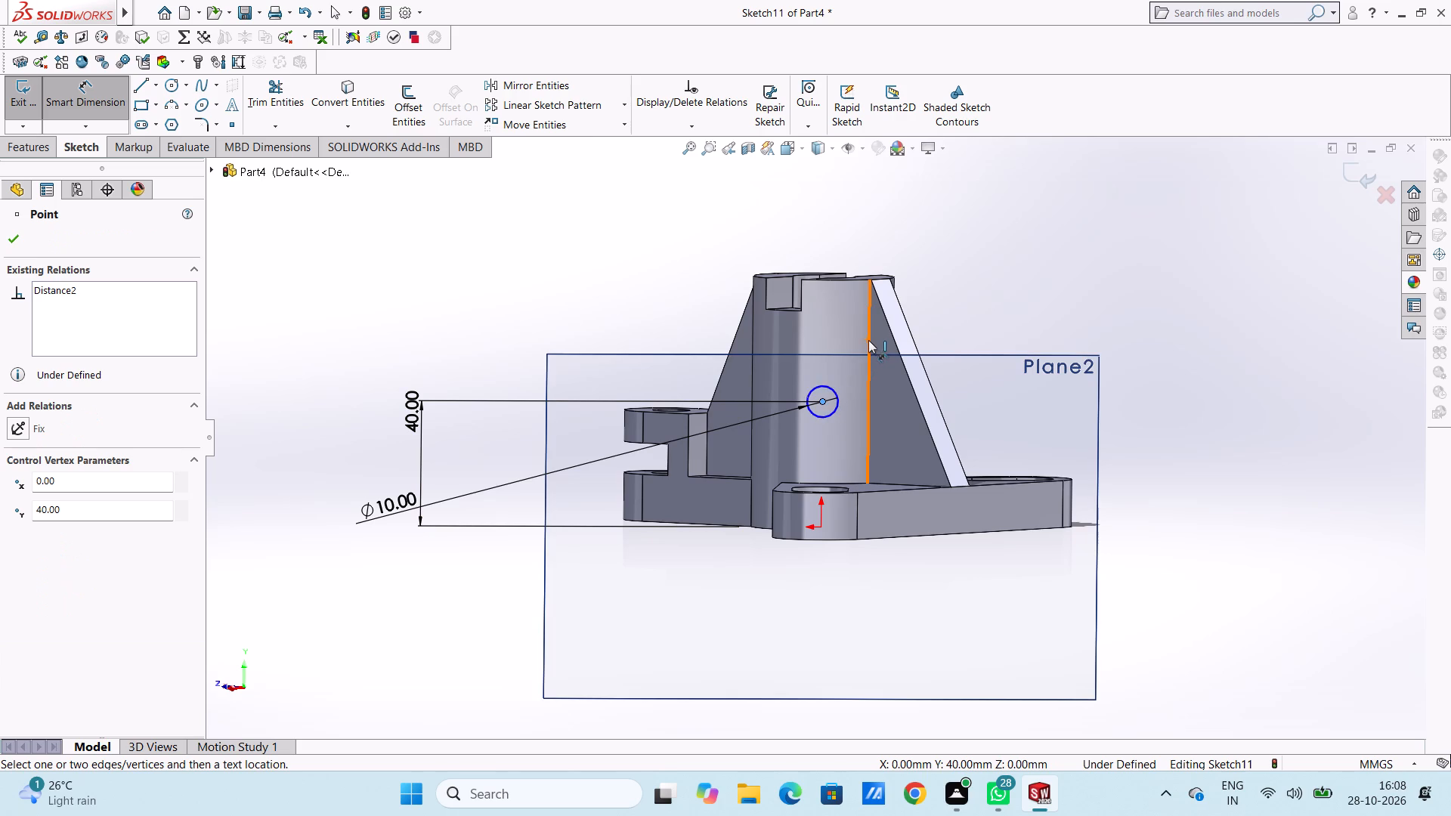
pyautogui.click(868, 340)
pyautogui.click(828, 202)
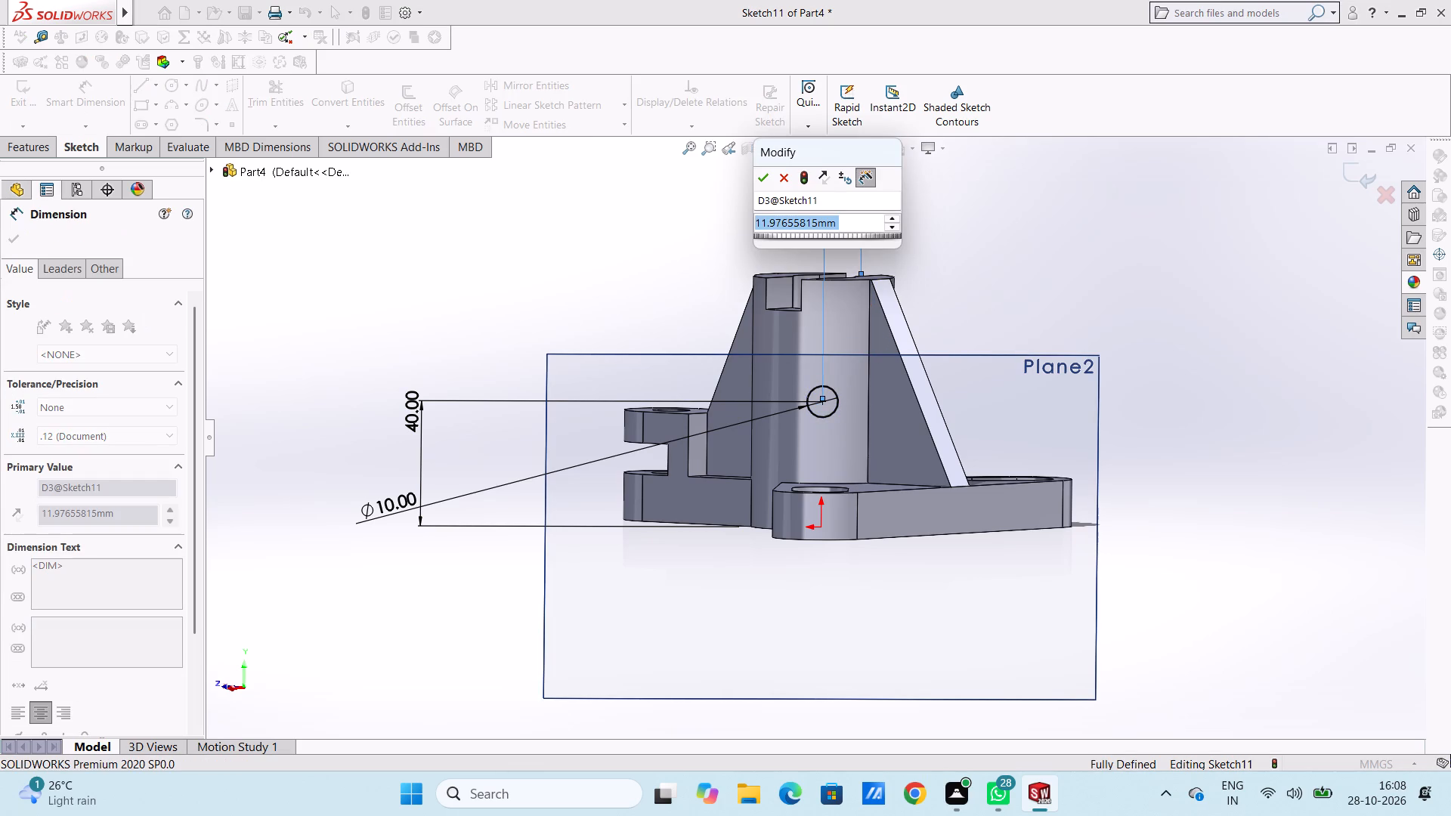
pyautogui.moveTo(664, 231); pyautogui.dragTo(671, 440, button='middle')
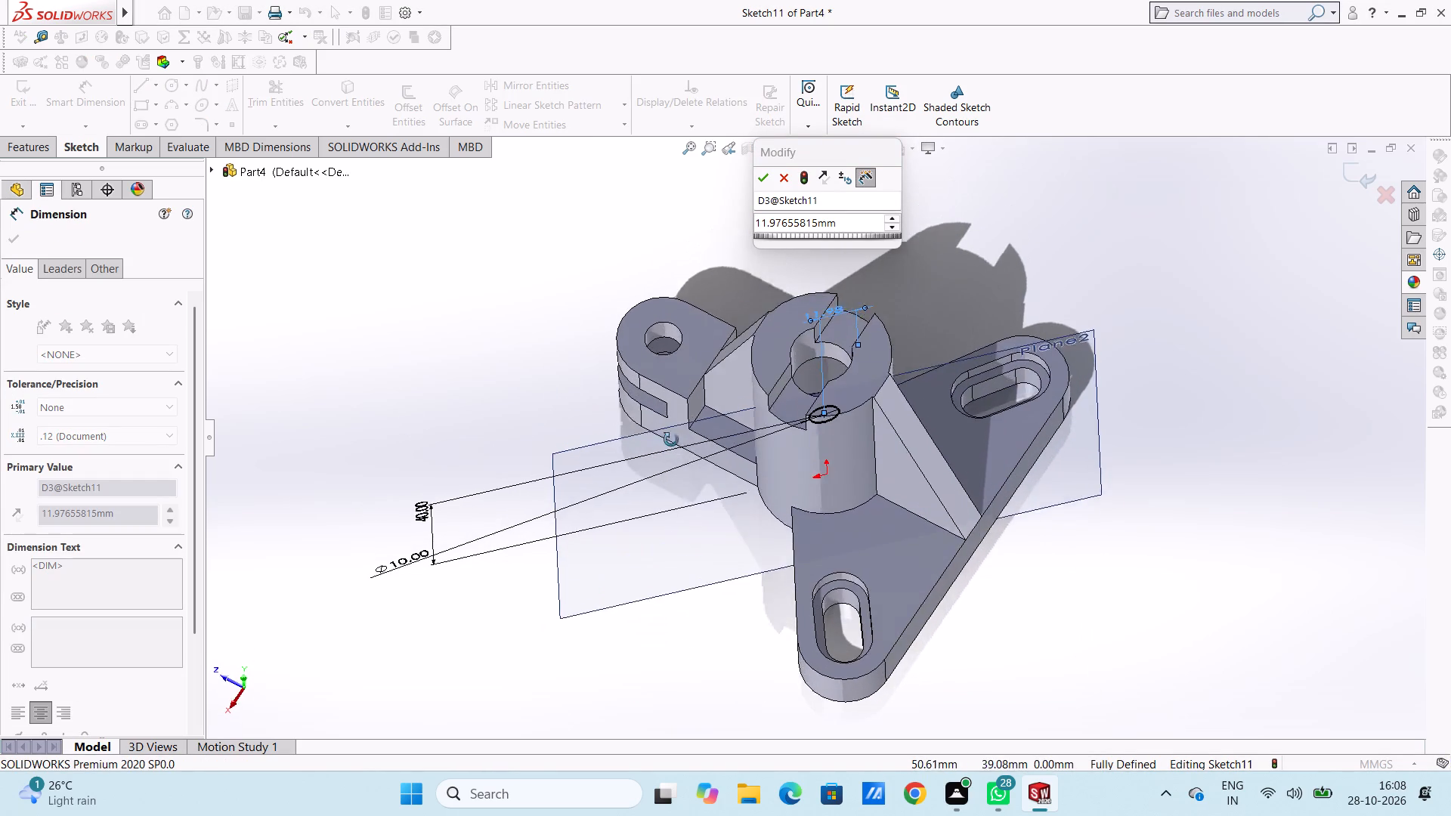
pyautogui.moveTo(671, 440); pyautogui.dragTo(673, 280, button='middle')
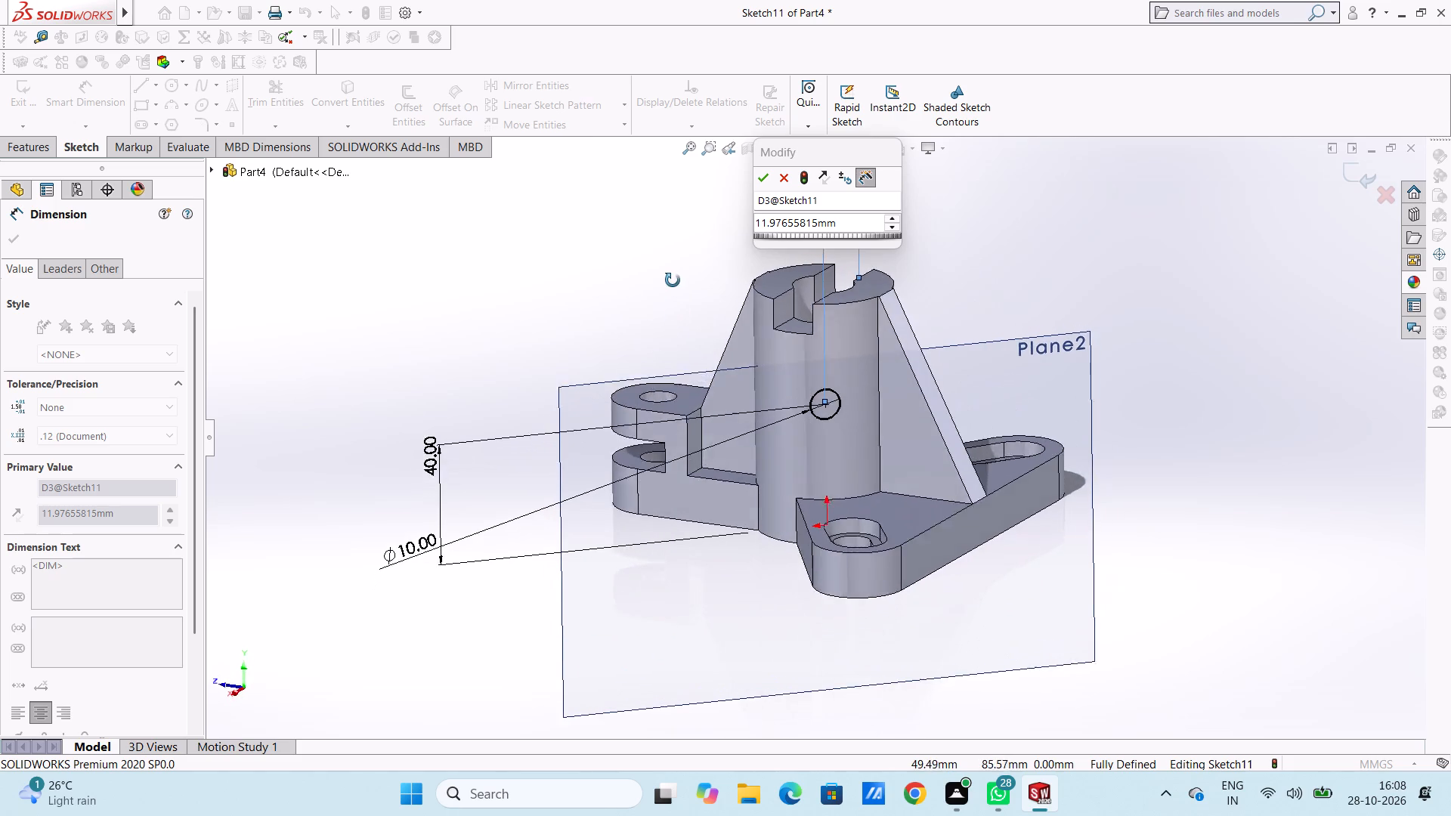
pyautogui.moveTo(673, 280); pyautogui.dragTo(657, 292, button='middle')
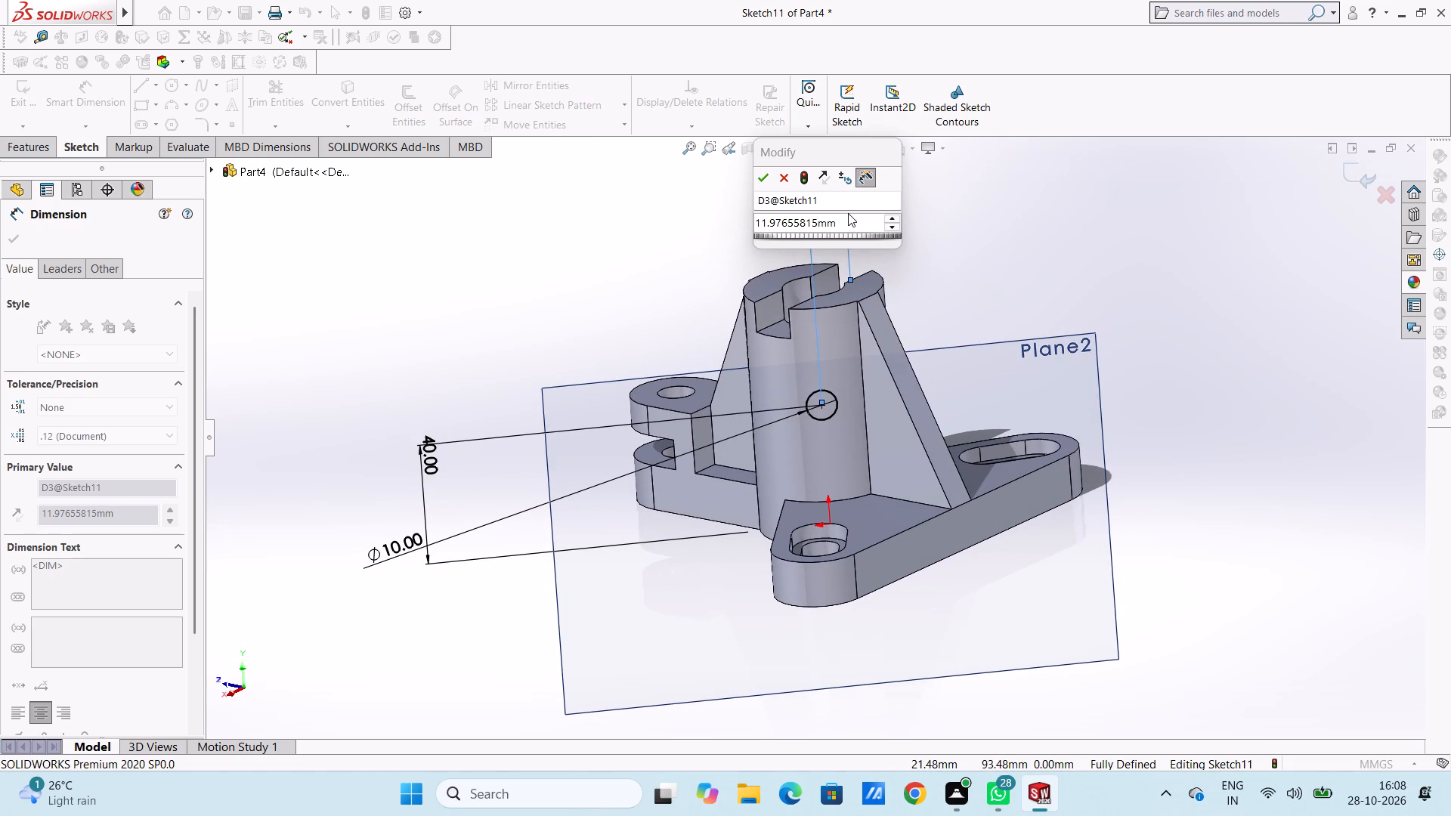
pyautogui.doubleClick(849, 221)
pyautogui.write('10')
pyautogui.press('Return')
pyautogui.click(654, 252)
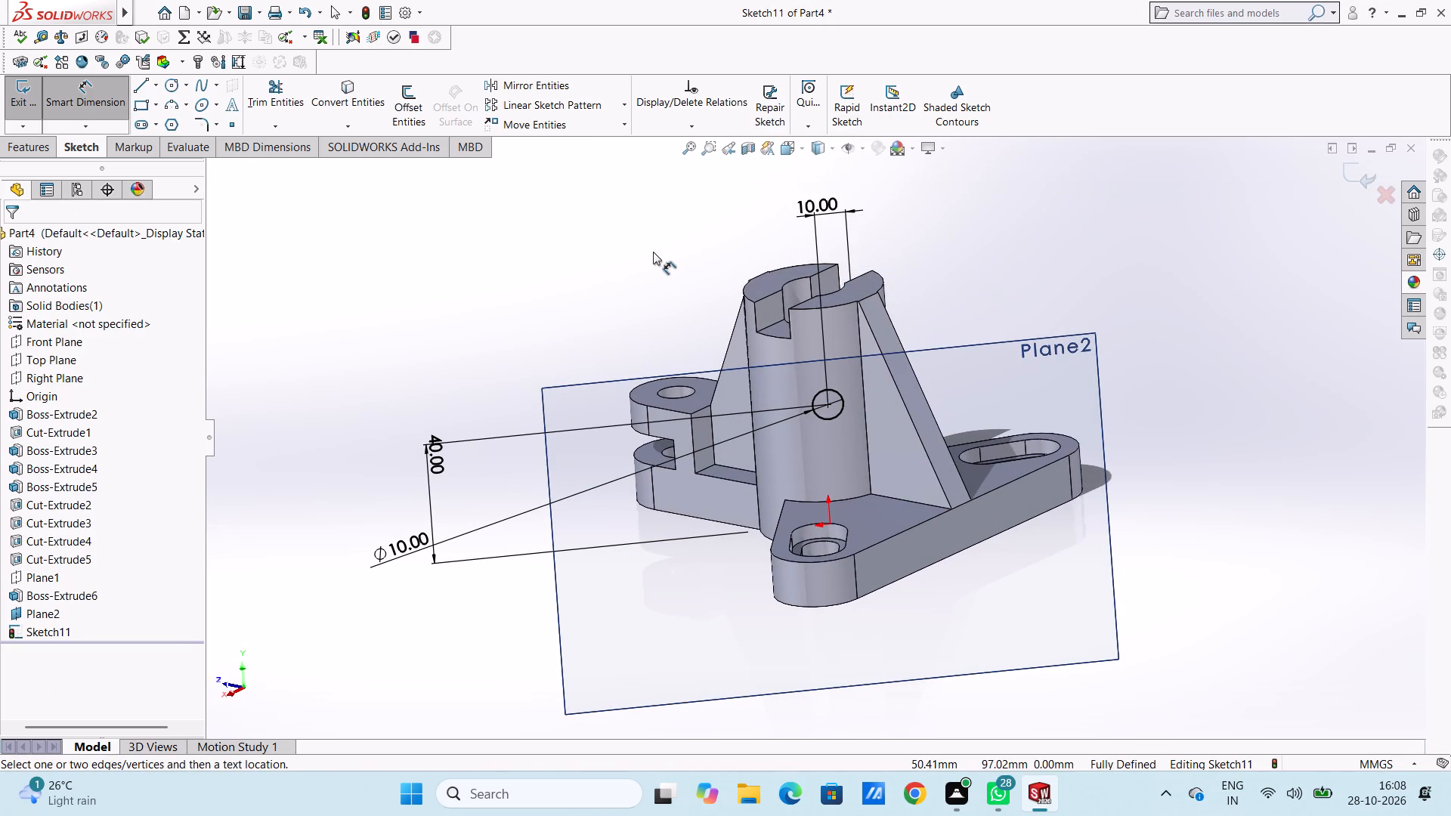
# Extrude-cut the 10 mm circle Through All in one direction from the diagonal plane, through the cylinder wall.
pyautogui.scroll(-1, 642, 259)
pyautogui.moveTo(642, 261); pyautogui.dragTo(691, 368, button='middle')
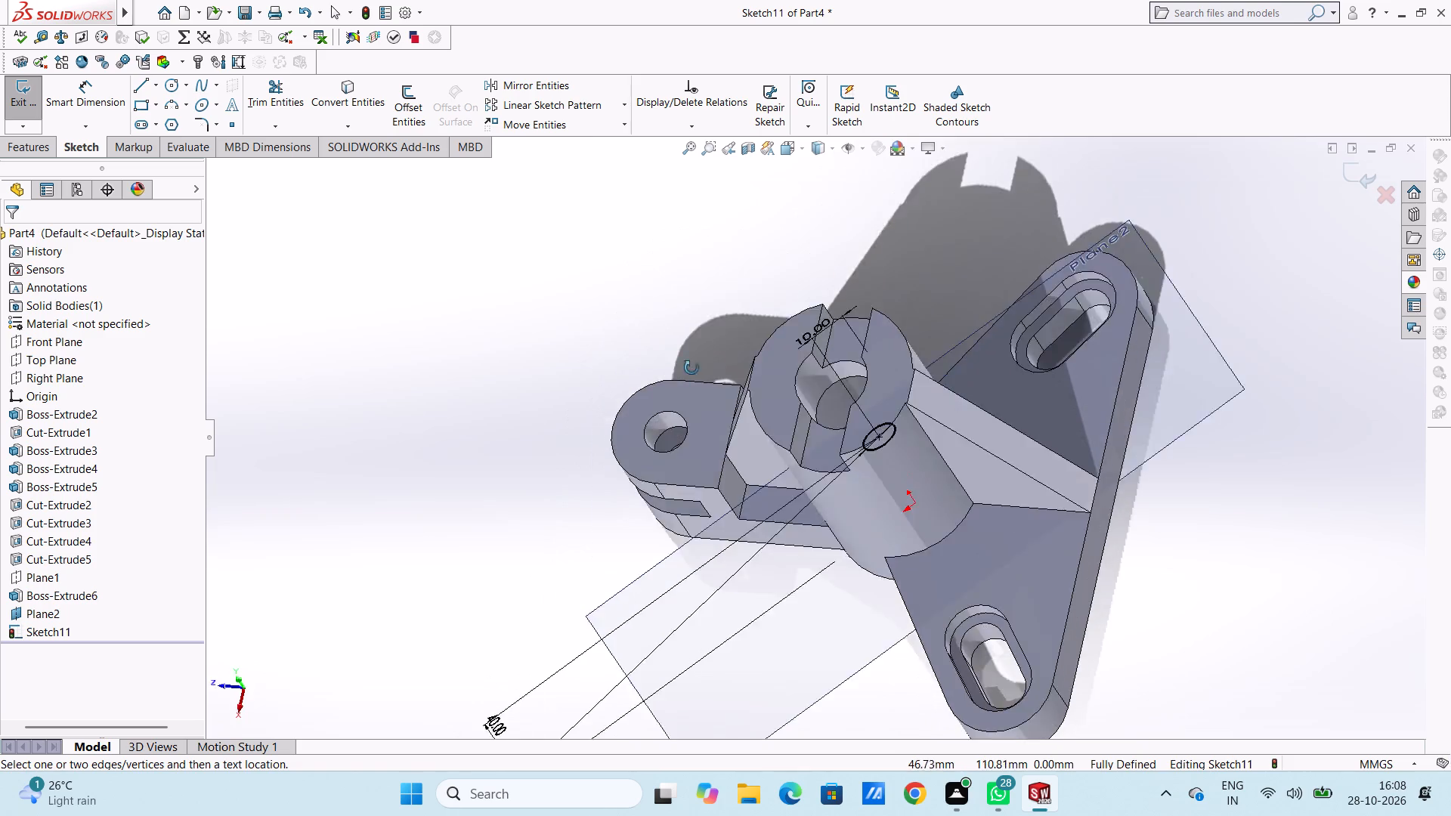
pyautogui.moveTo(691, 368); pyautogui.dragTo(662, 438, button='middle')
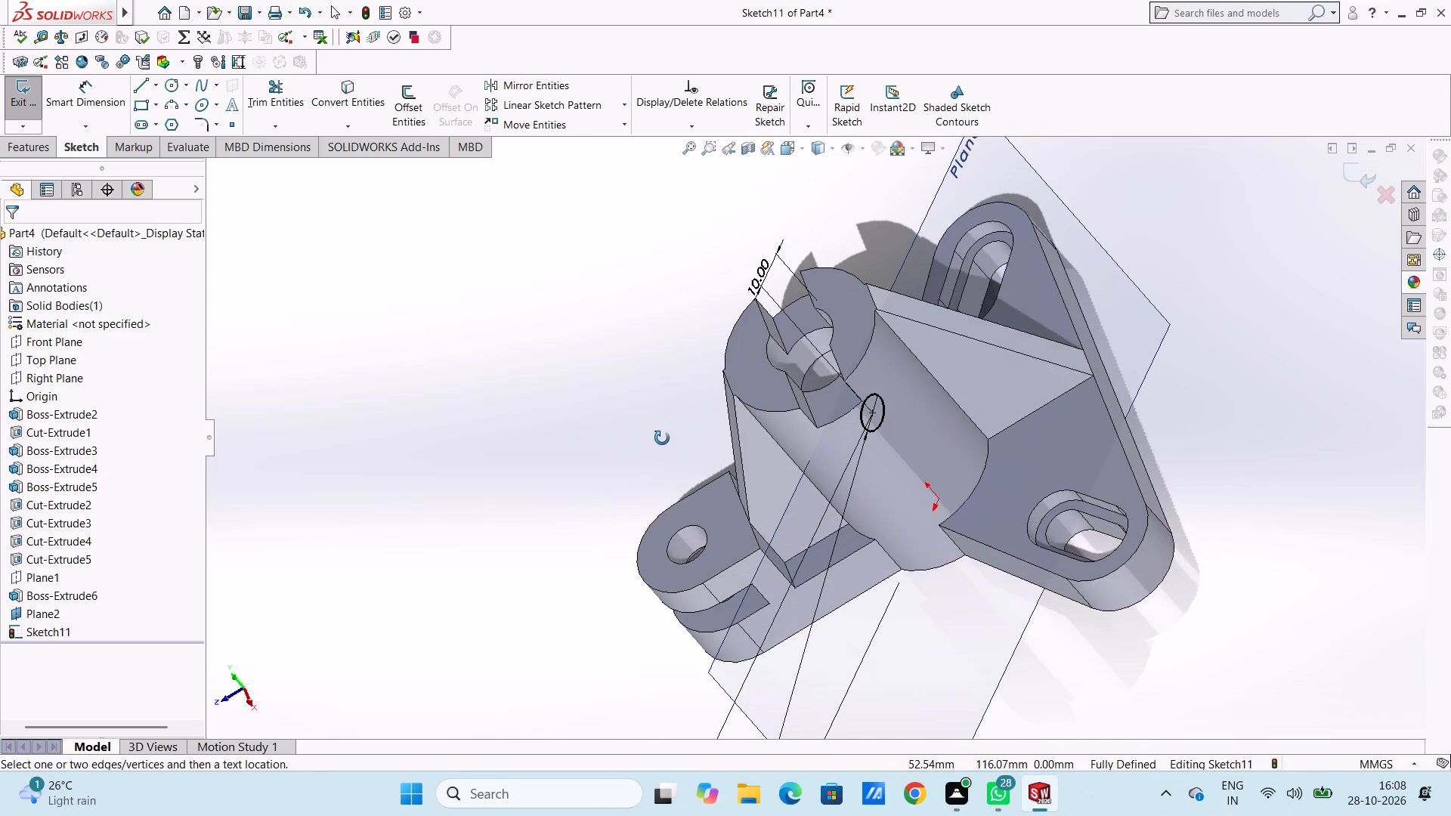
pyautogui.moveTo(662, 438); pyautogui.dragTo(664, 315, button='middle')
pyautogui.click(108, 101)
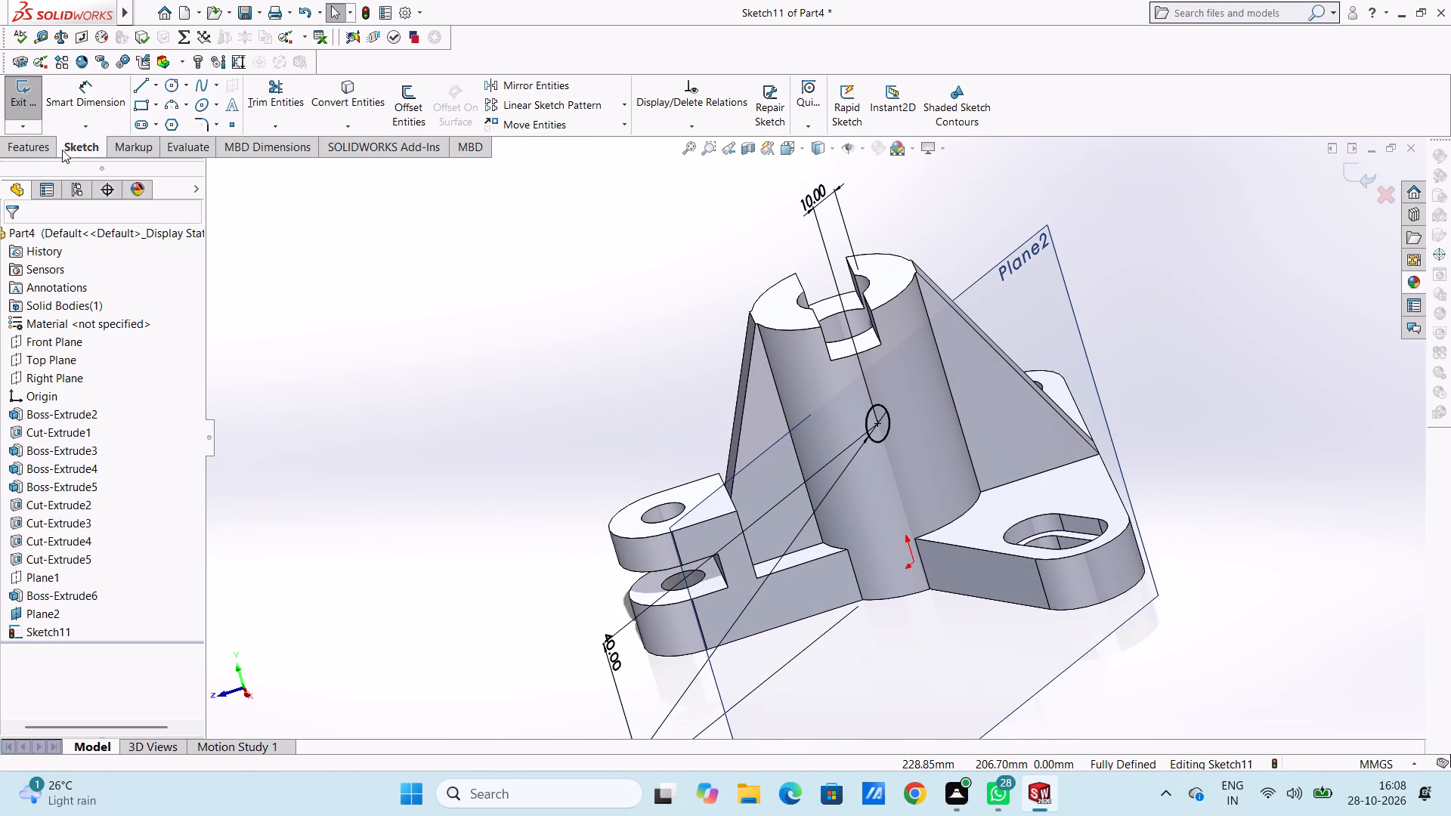
pyautogui.click(40, 149)
pyautogui.click(249, 104)
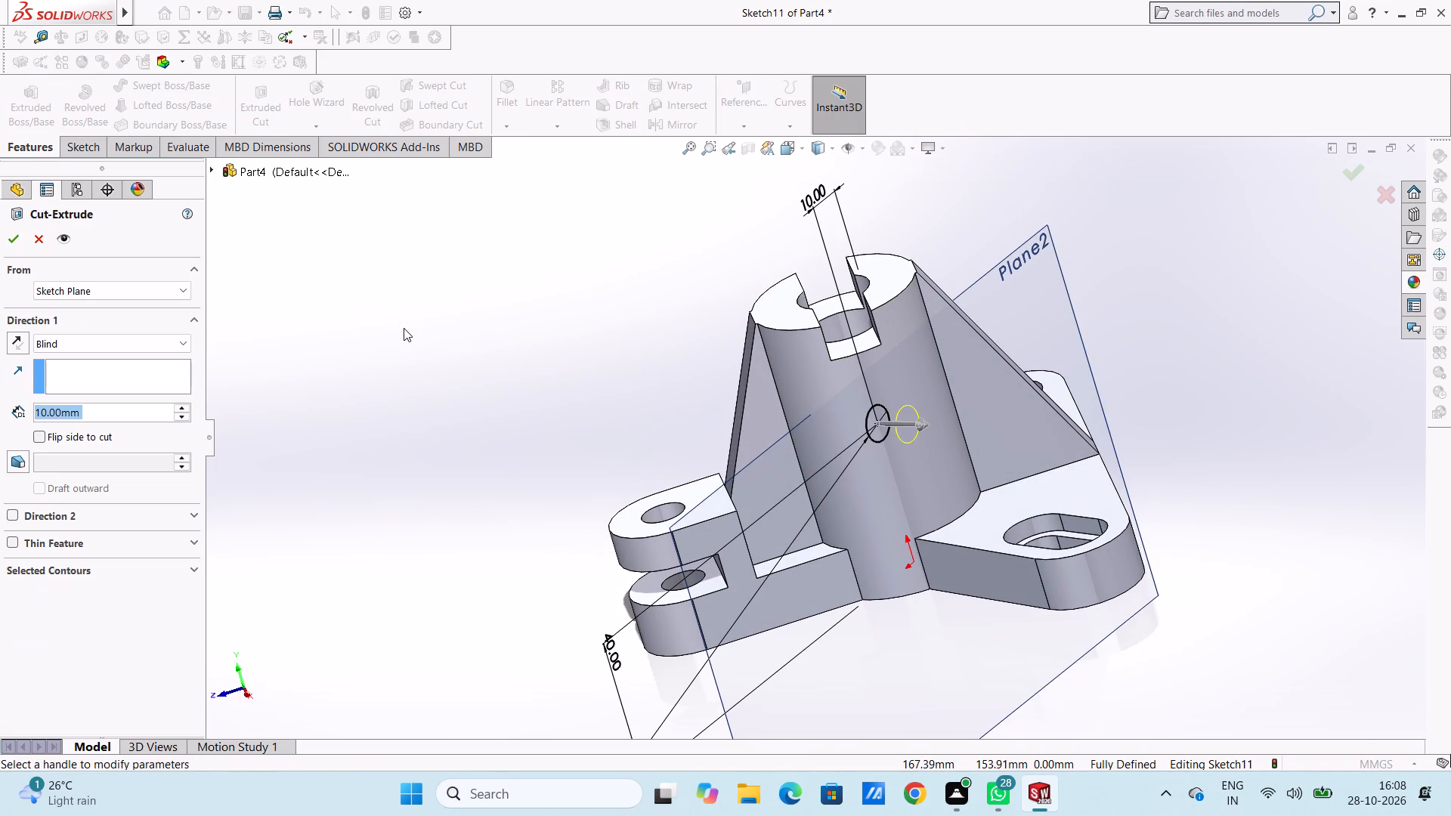
pyautogui.click(123, 346)
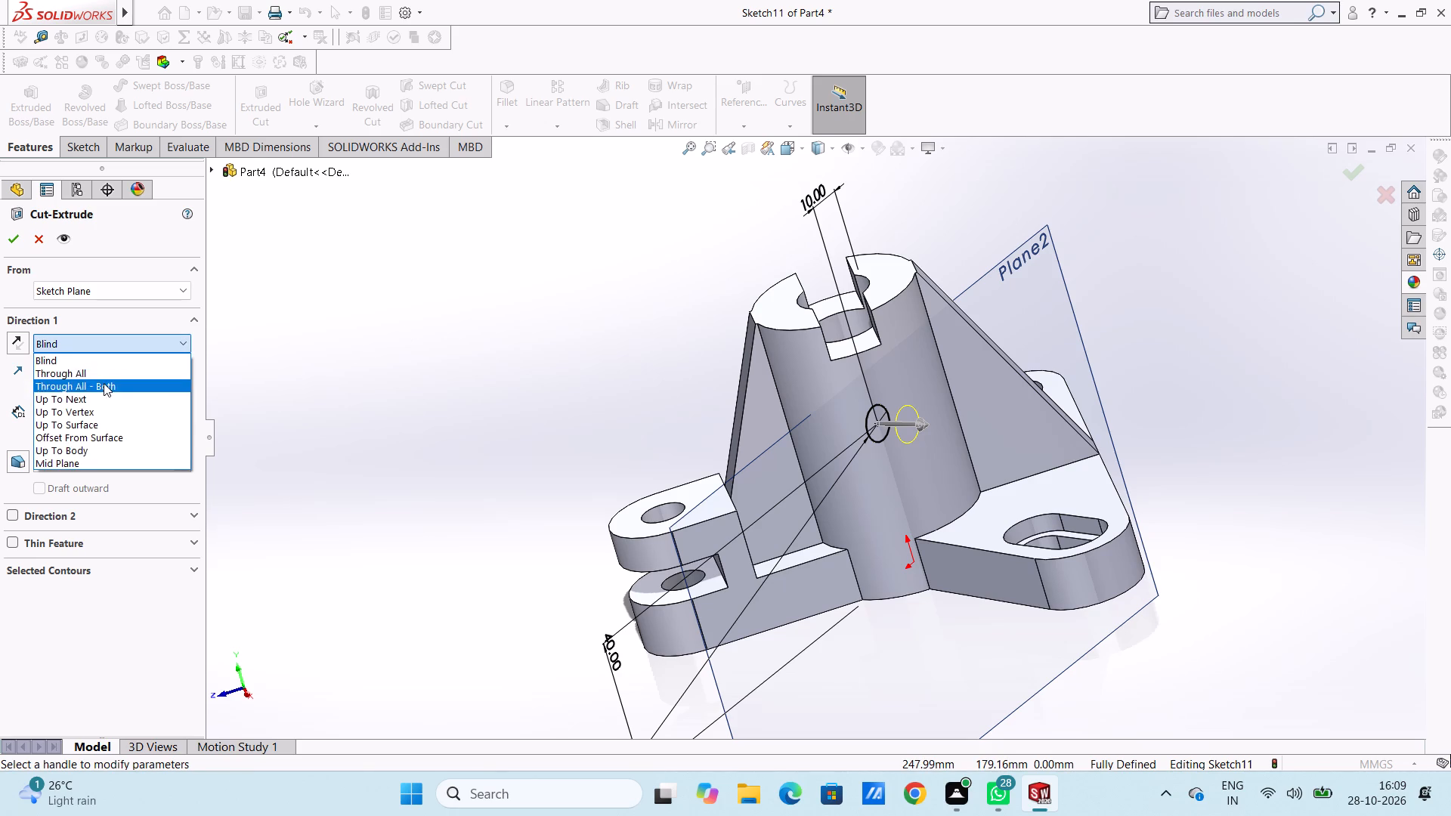
pyautogui.click(104, 372)
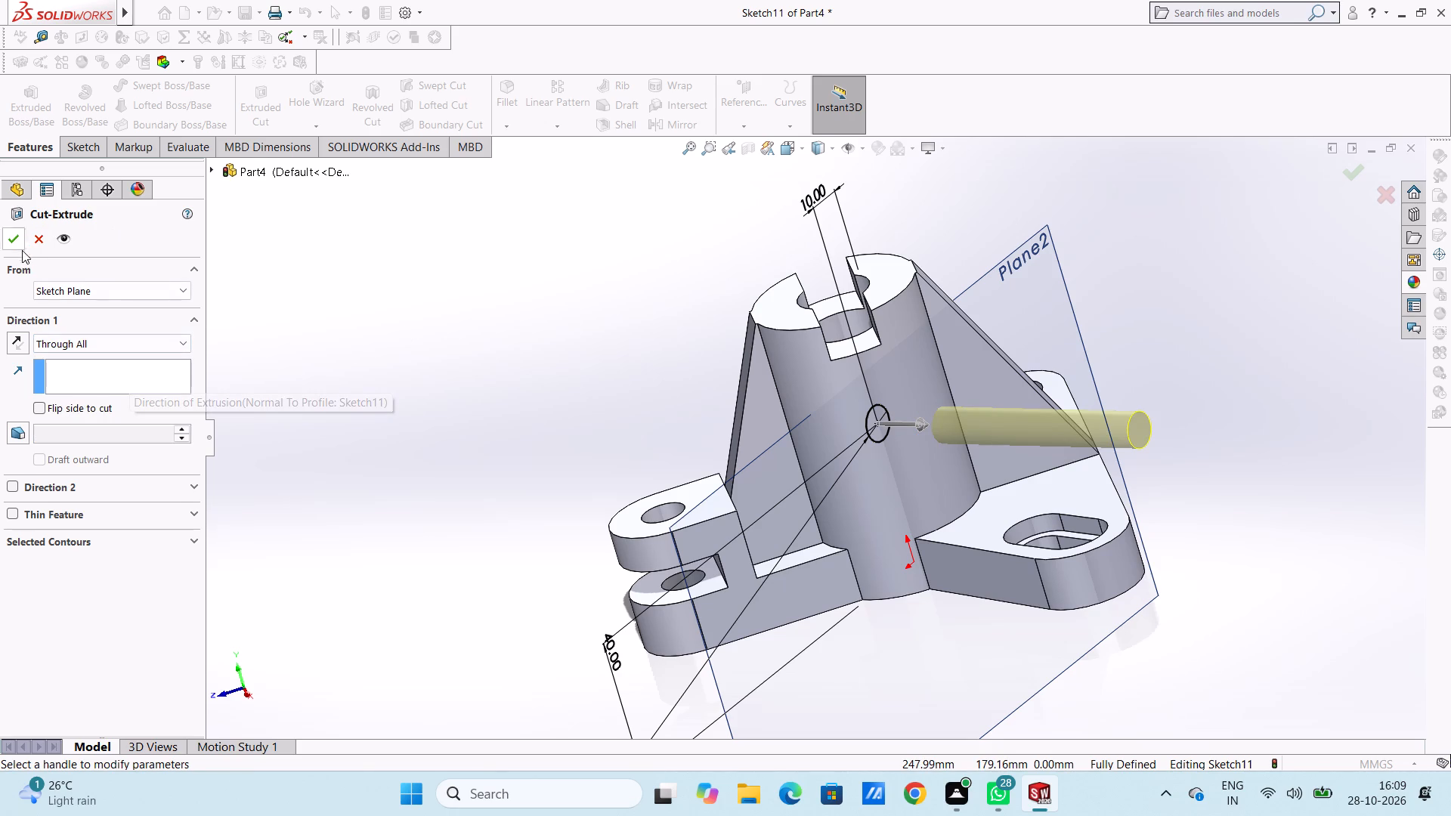
pyautogui.click(15, 238)
pyautogui.click(388, 347)
# Hide the diagonal reference plane Plane2.
pyautogui.moveTo(479, 416); pyautogui.dragTo(428, 301, button='middle')
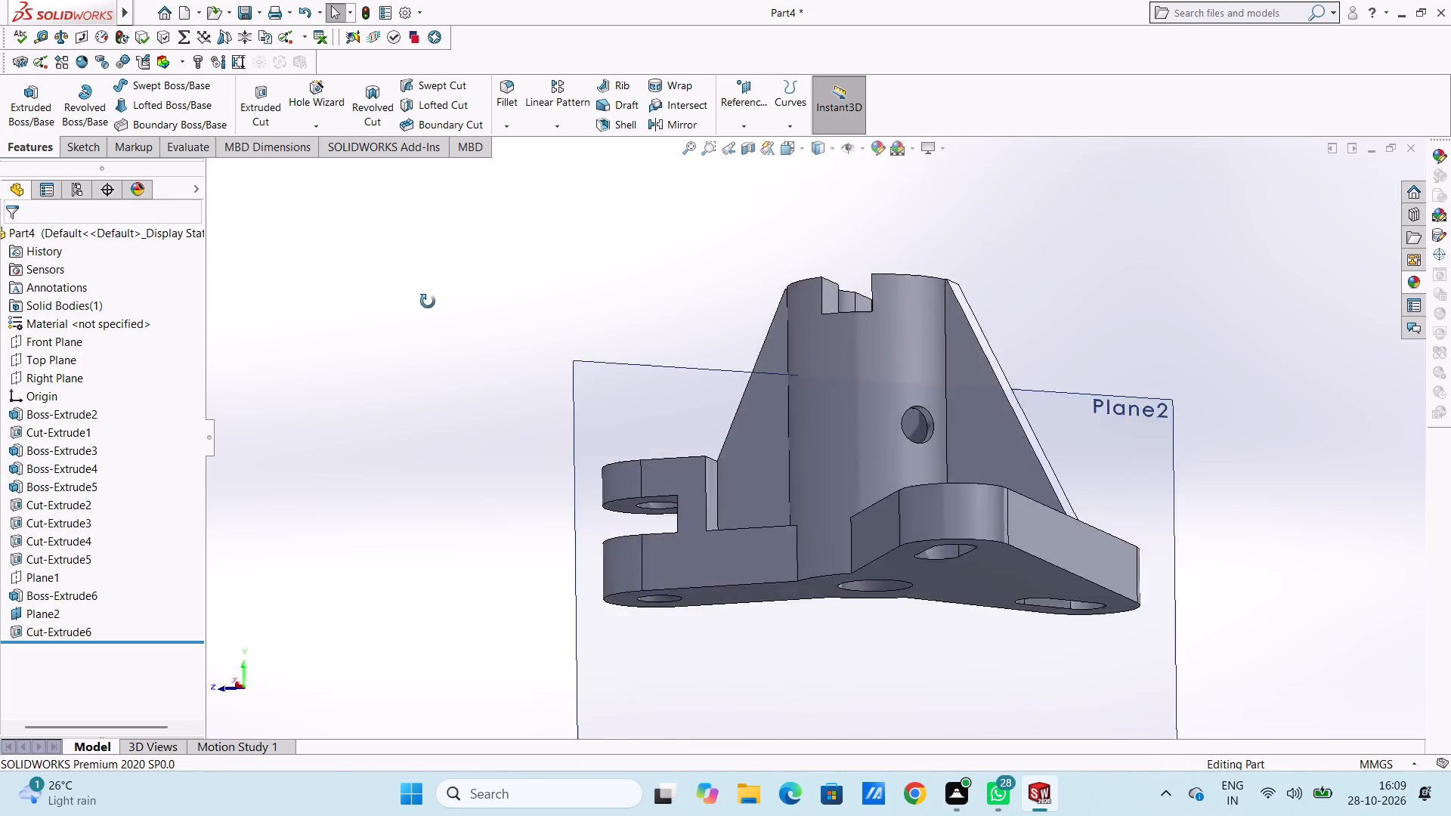
pyautogui.moveTo(428, 301); pyautogui.dragTo(426, 369, button='middle')
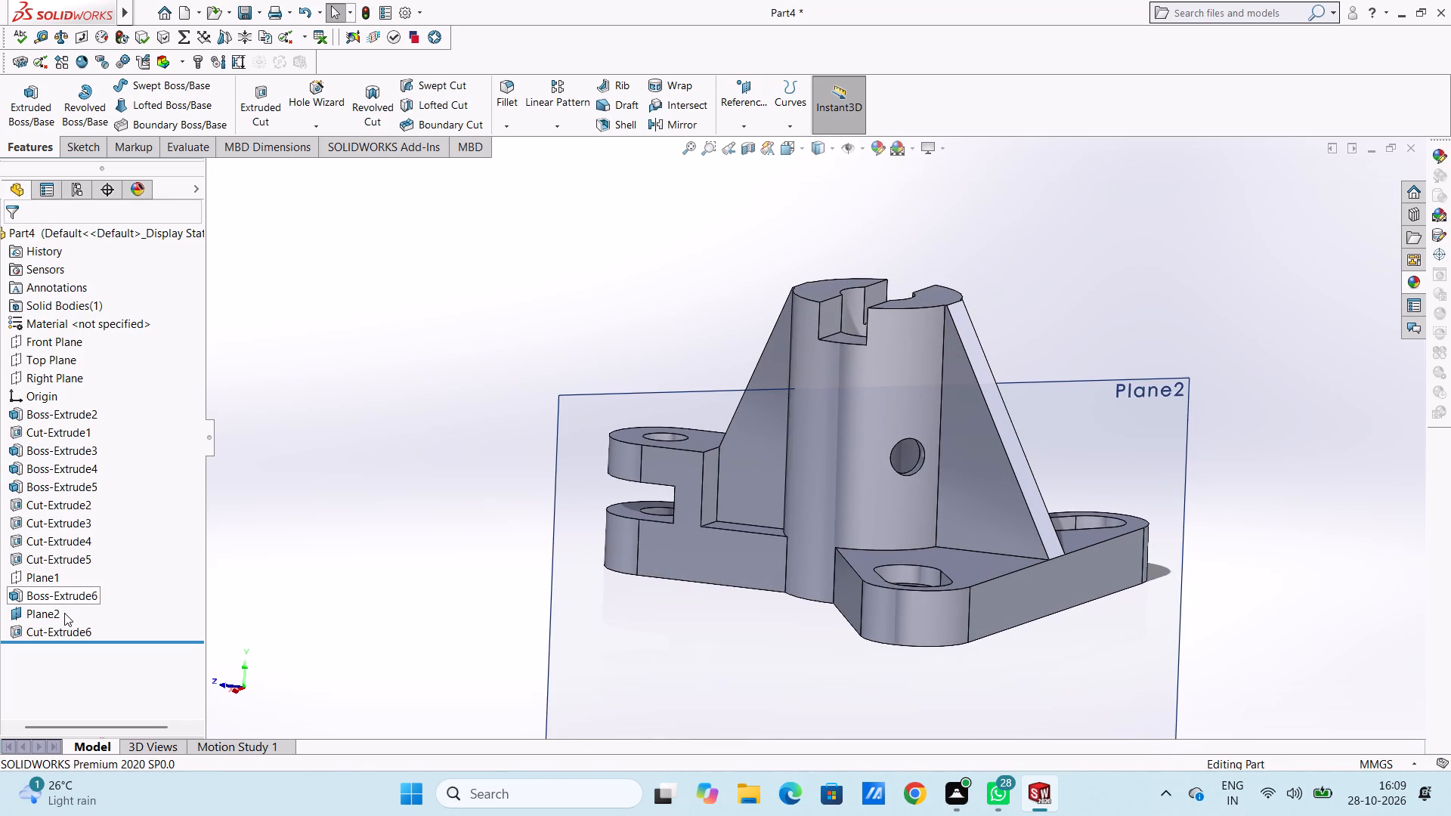
pyautogui.click(63, 615)
pyautogui.click(101, 594)
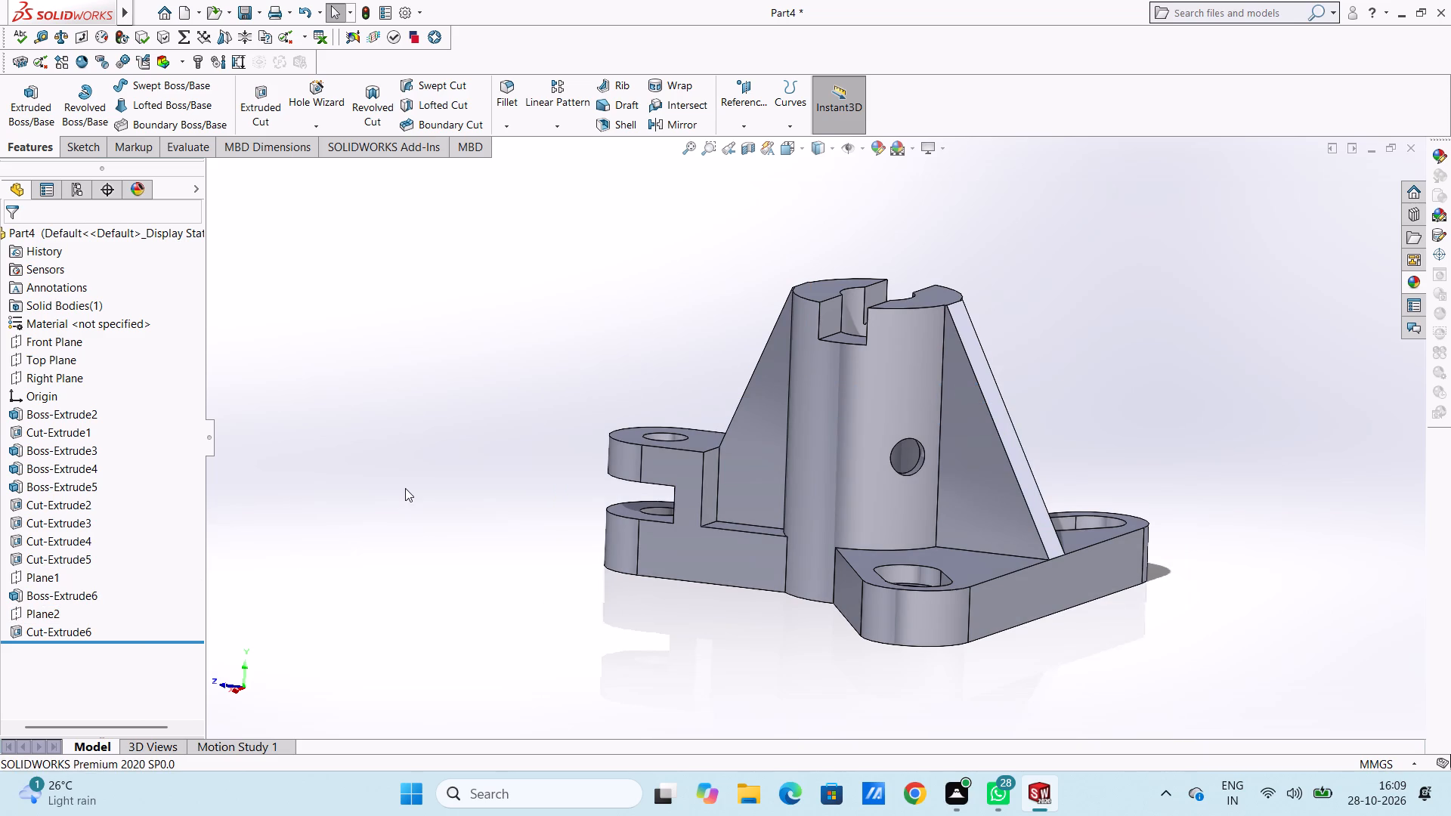
# Examine the part with its new cross hole from several angles and in the isometric view.
pyautogui.scroll(3, 405, 488)
pyautogui.moveTo(531, 553); pyautogui.dragTo(540, 467, button='middle')
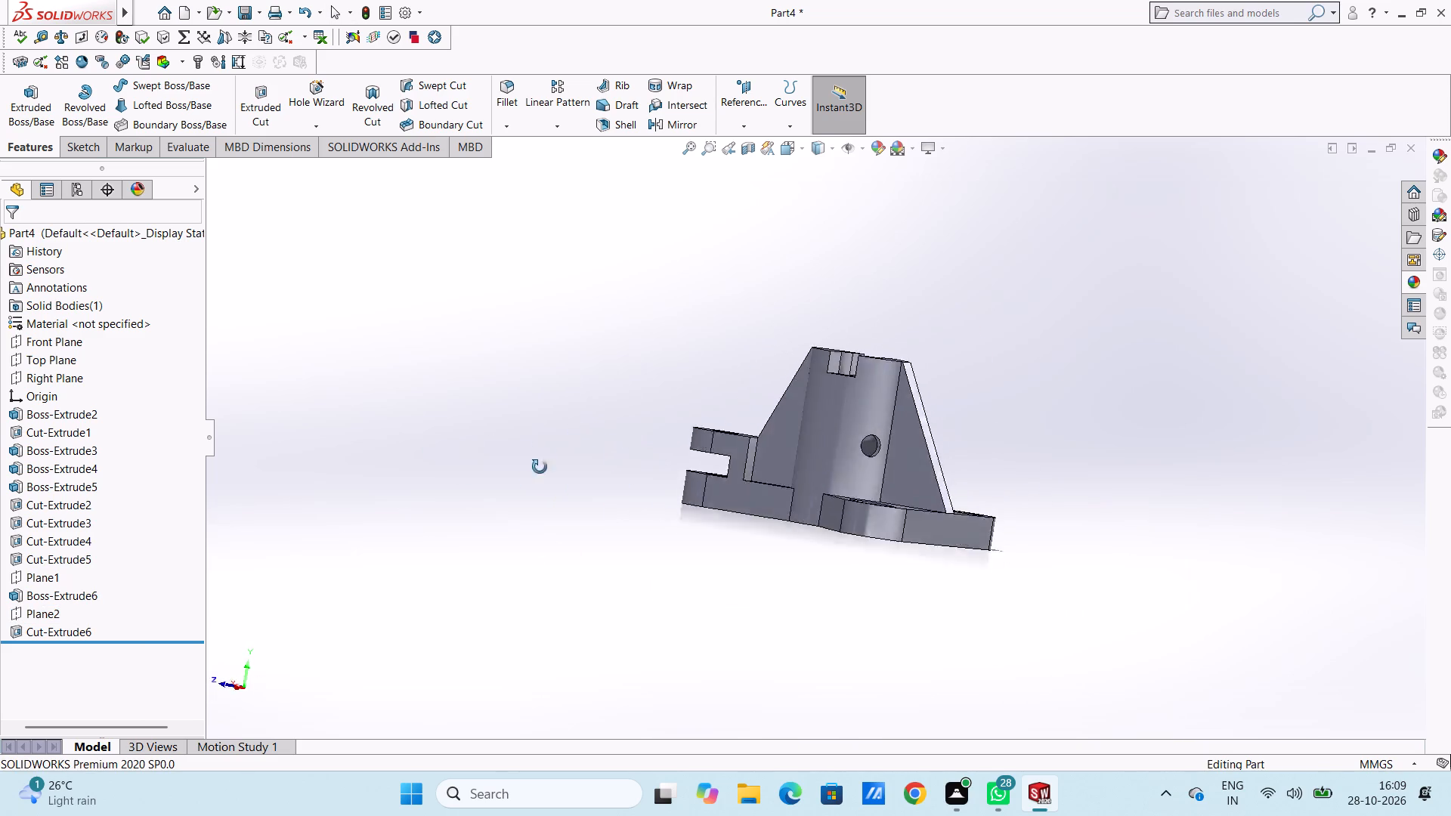
pyautogui.moveTo(540, 467); pyautogui.dragTo(570, 489, button='middle')
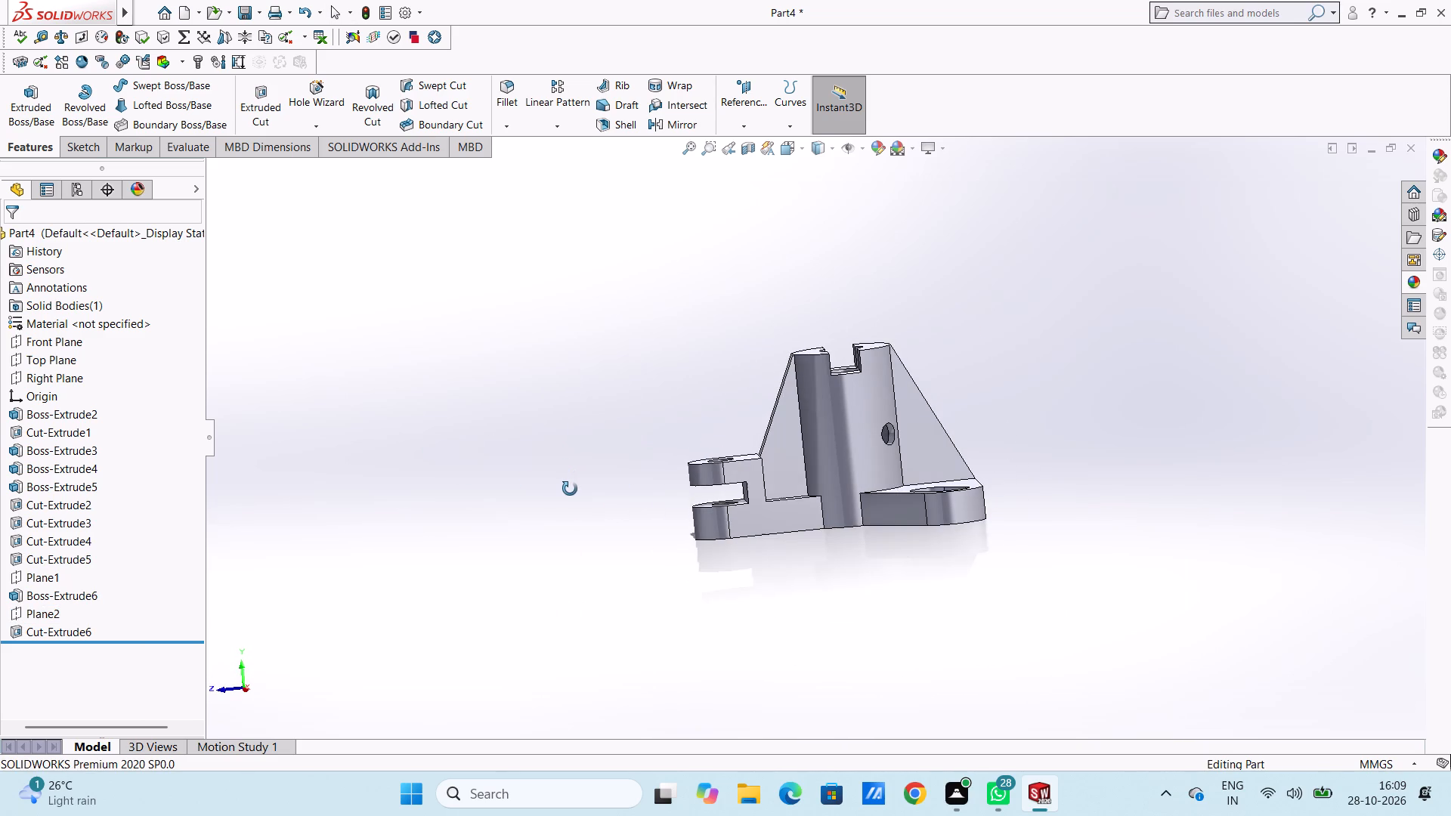
pyautogui.moveTo(570, 489); pyautogui.dragTo(535, 524, button='middle')
pyautogui.hotkey('ctrl', '7')
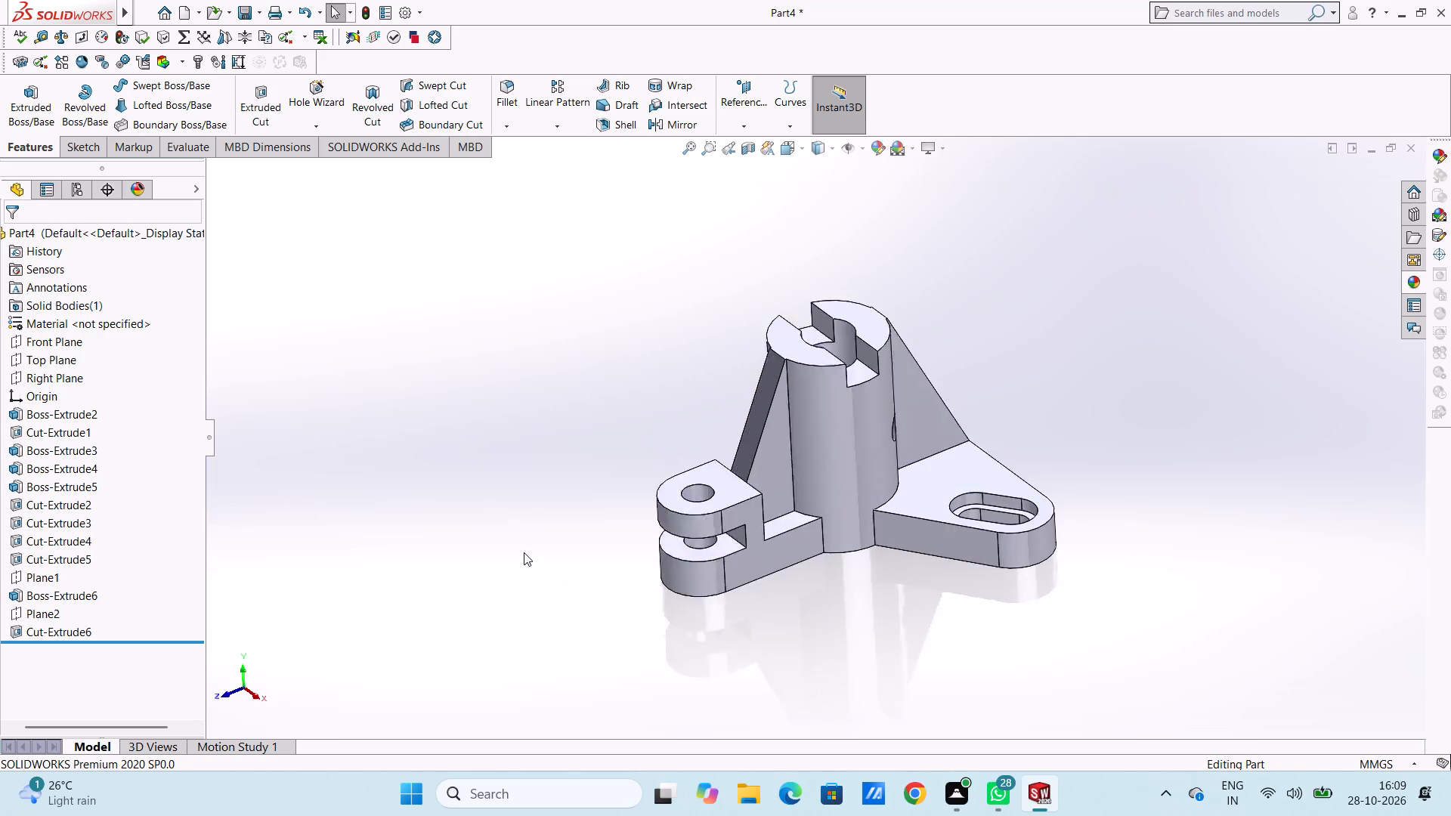
pyautogui.scroll(2, 524, 552)
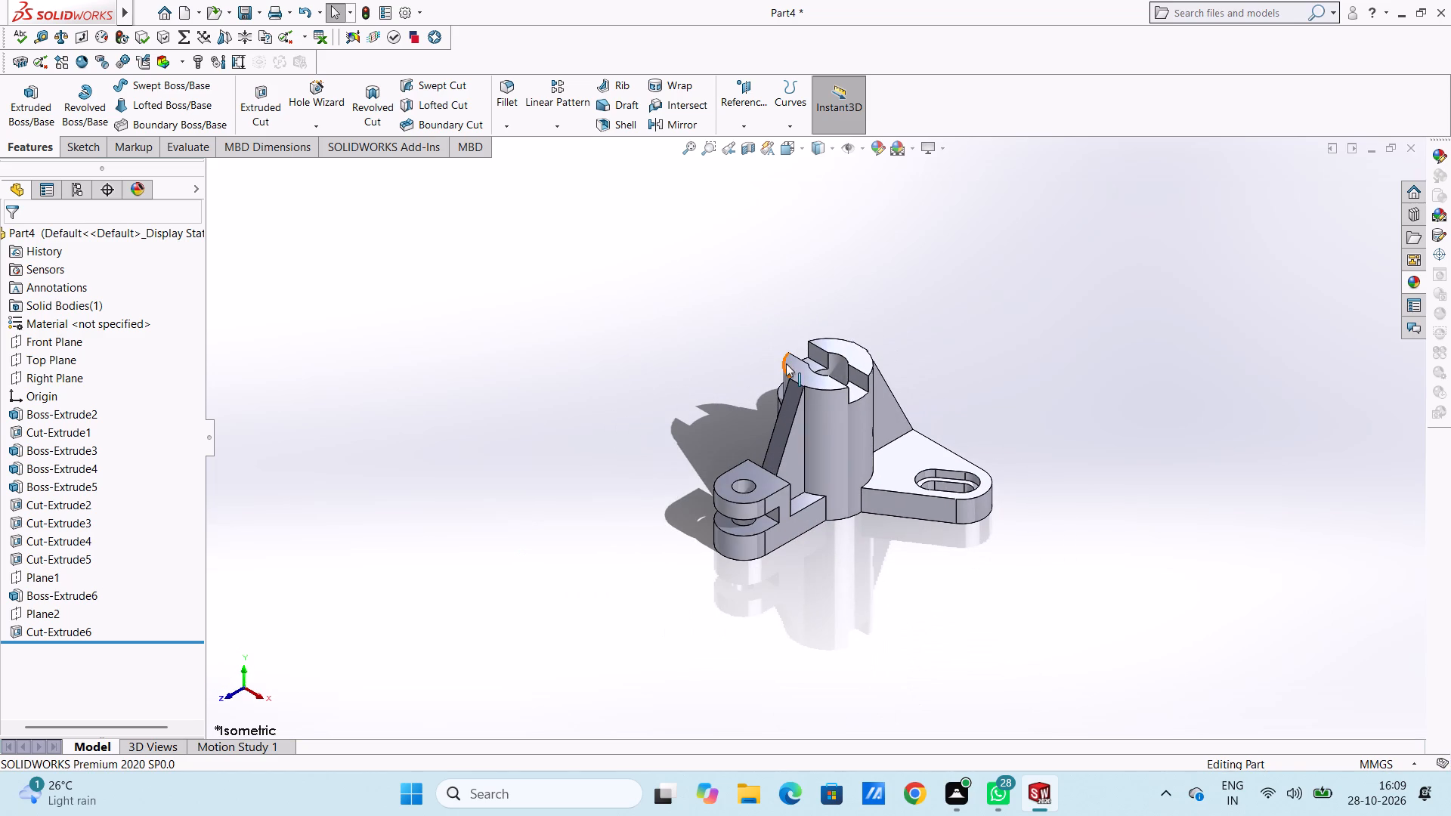
pyautogui.press('Escape')
pyautogui.press('Escape')
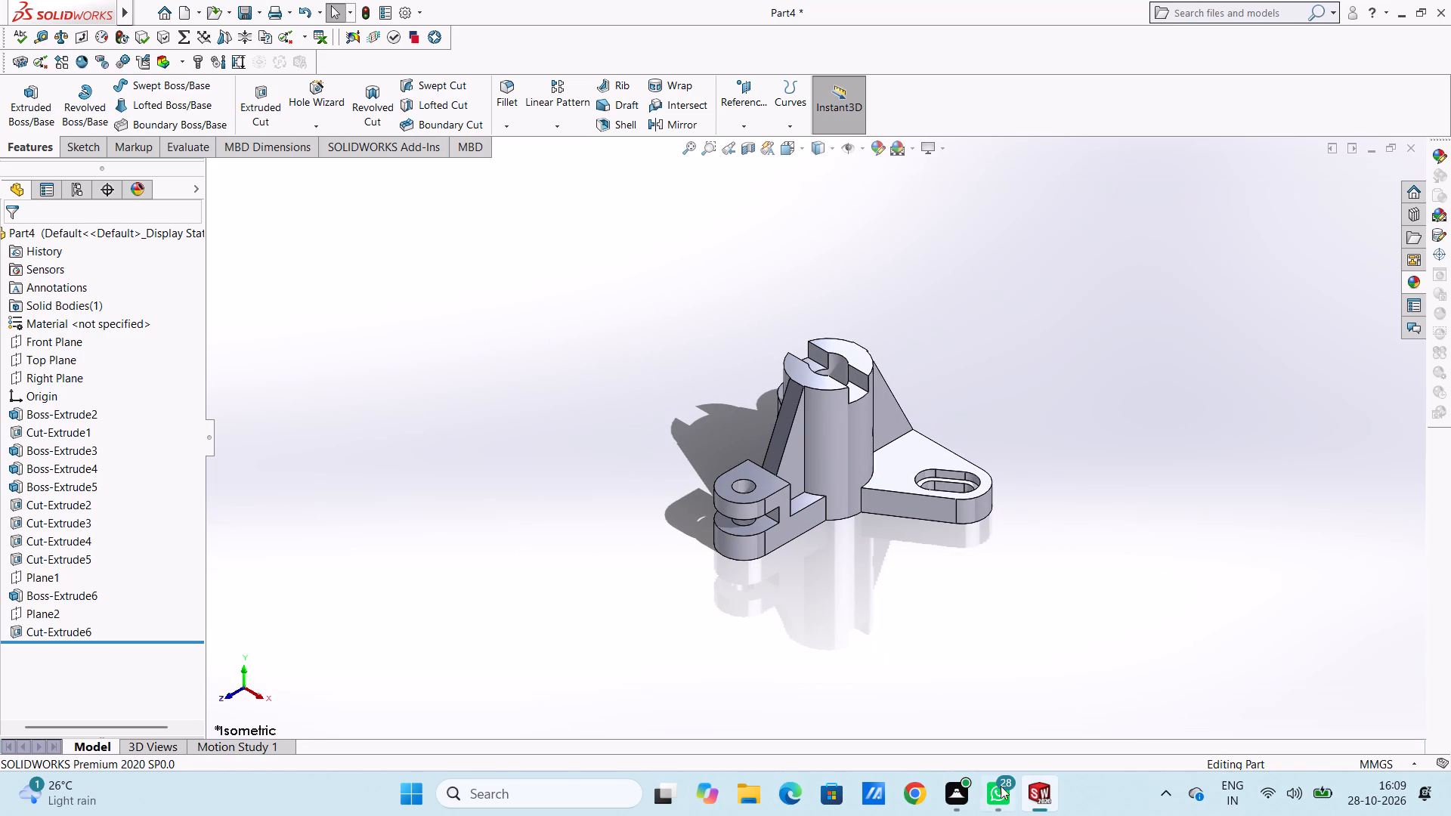
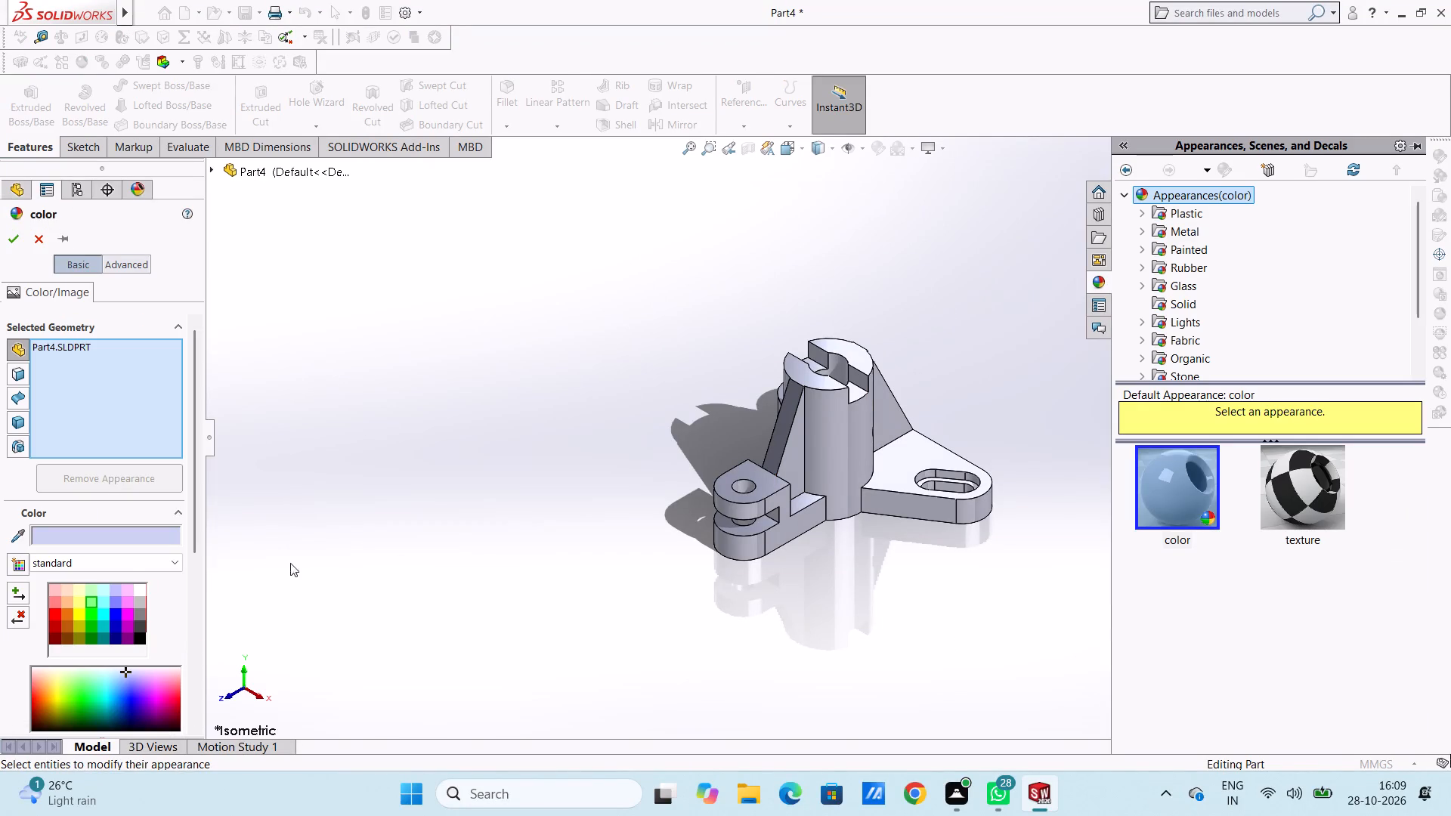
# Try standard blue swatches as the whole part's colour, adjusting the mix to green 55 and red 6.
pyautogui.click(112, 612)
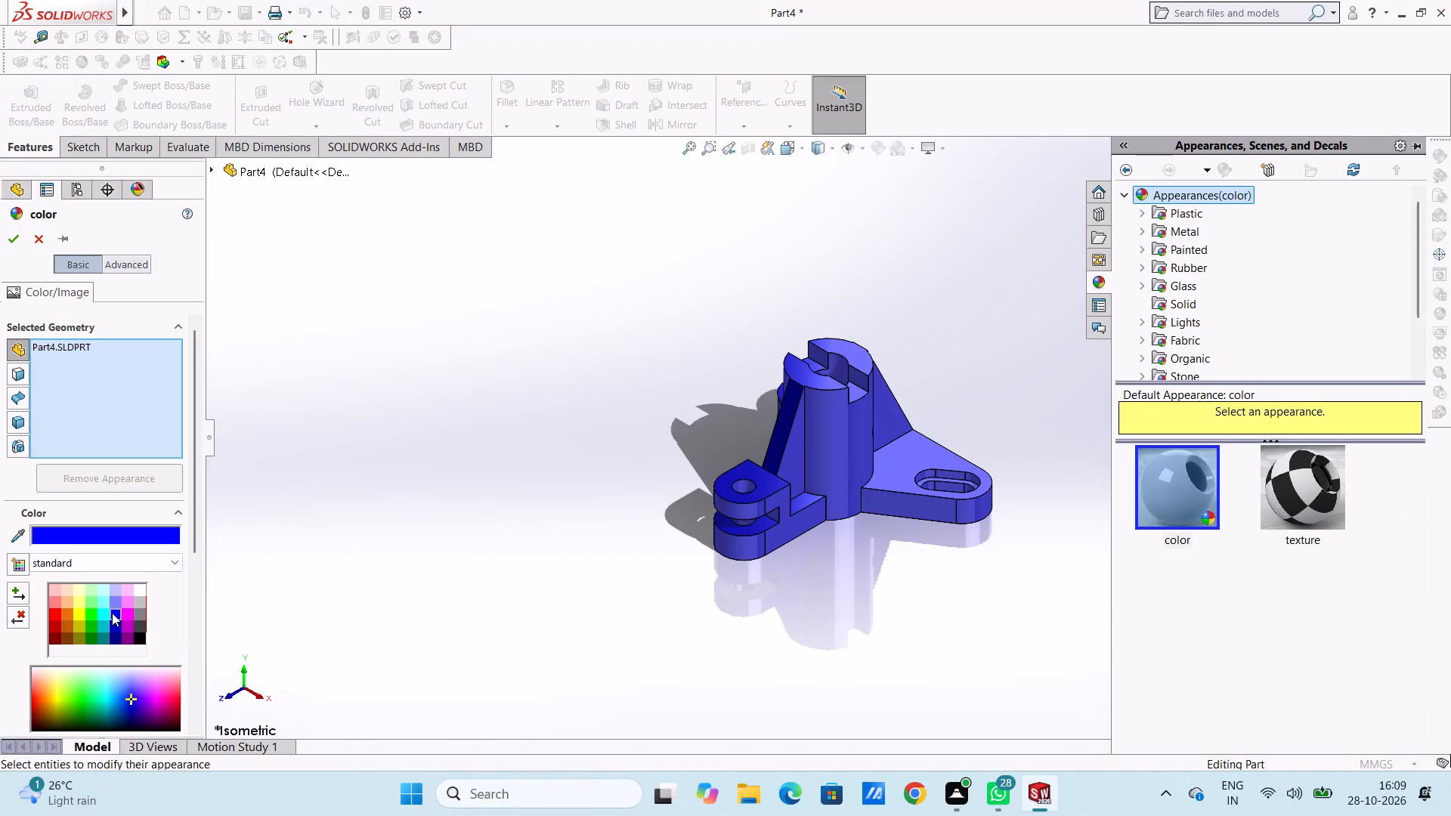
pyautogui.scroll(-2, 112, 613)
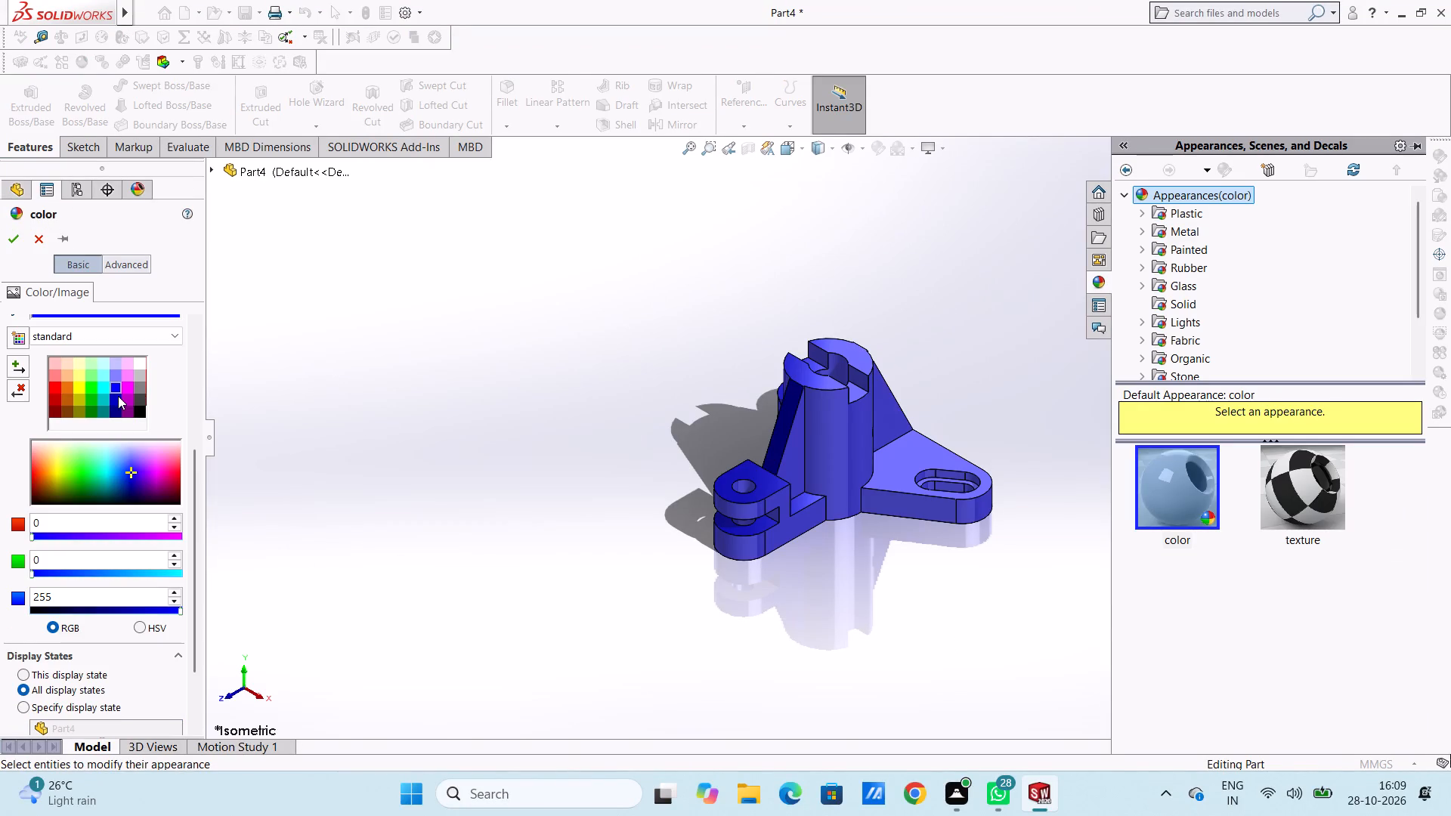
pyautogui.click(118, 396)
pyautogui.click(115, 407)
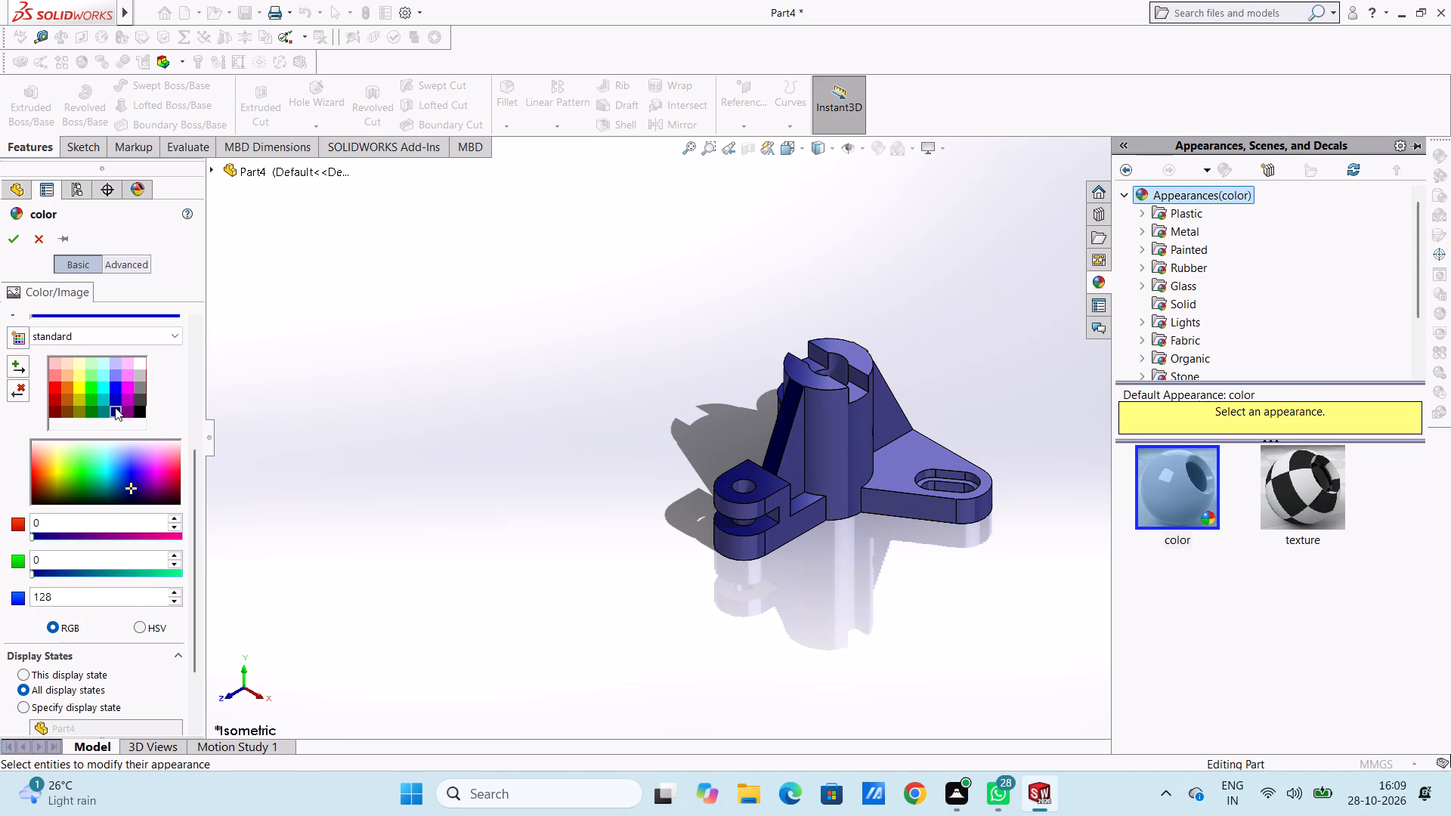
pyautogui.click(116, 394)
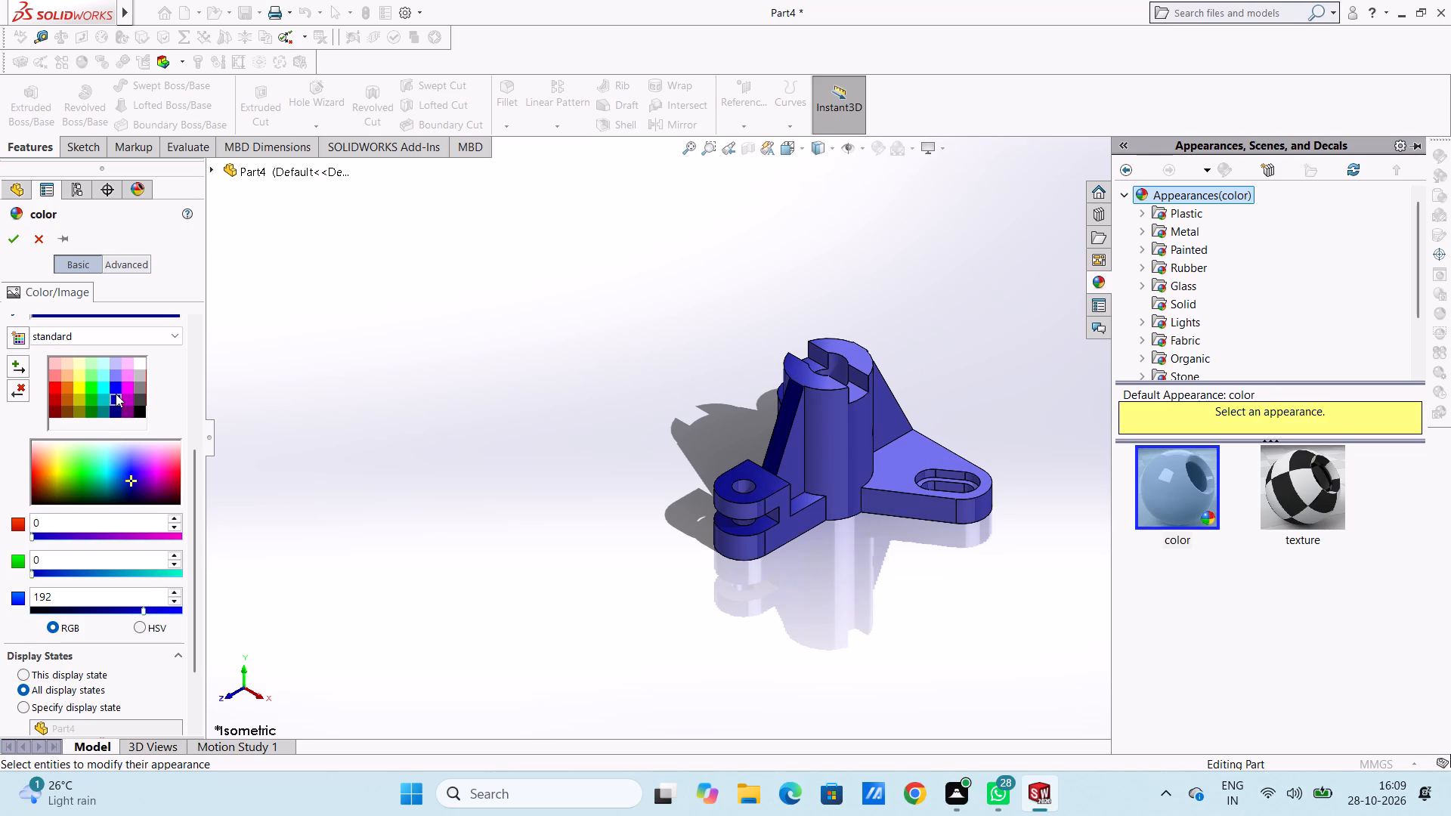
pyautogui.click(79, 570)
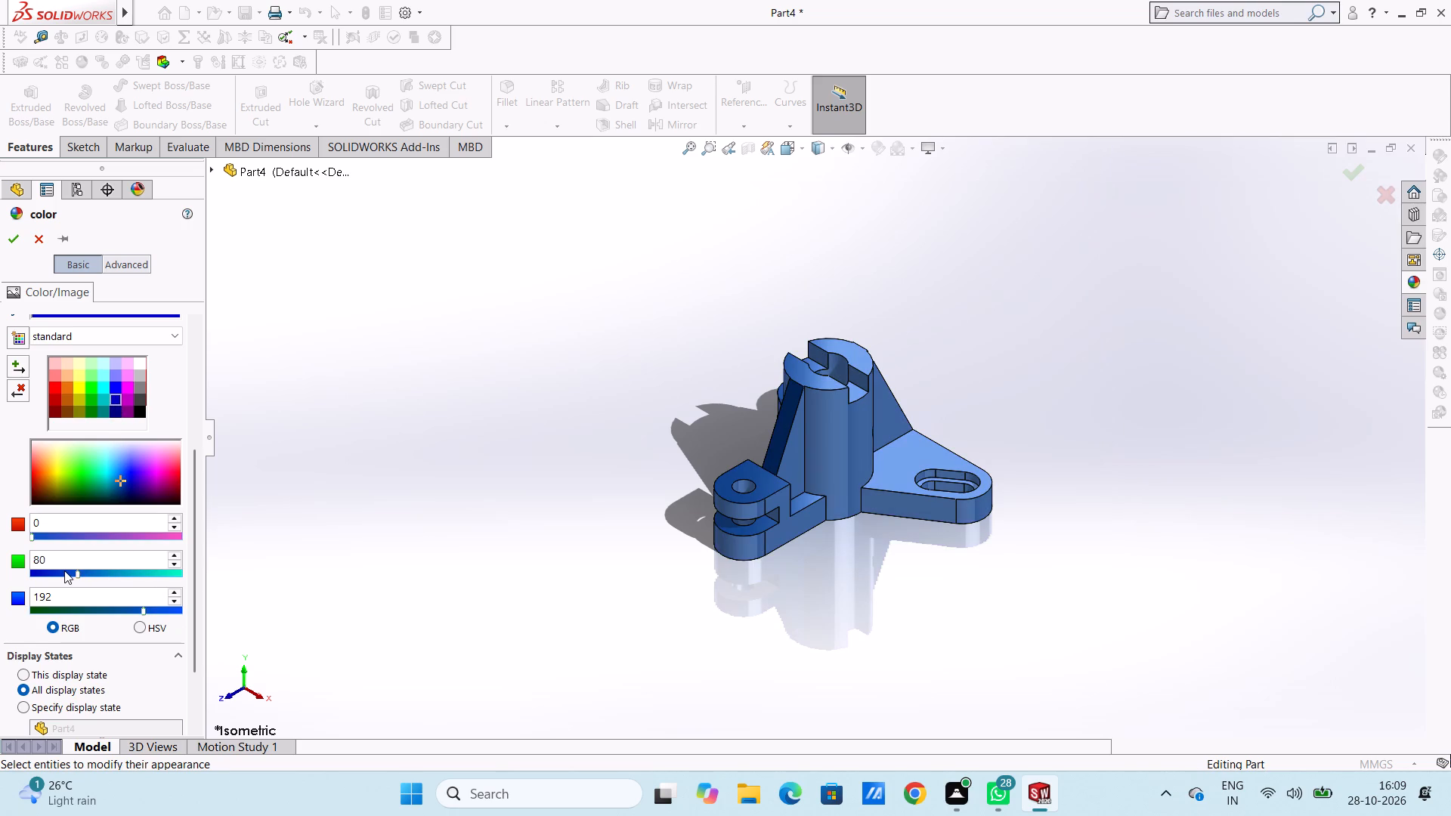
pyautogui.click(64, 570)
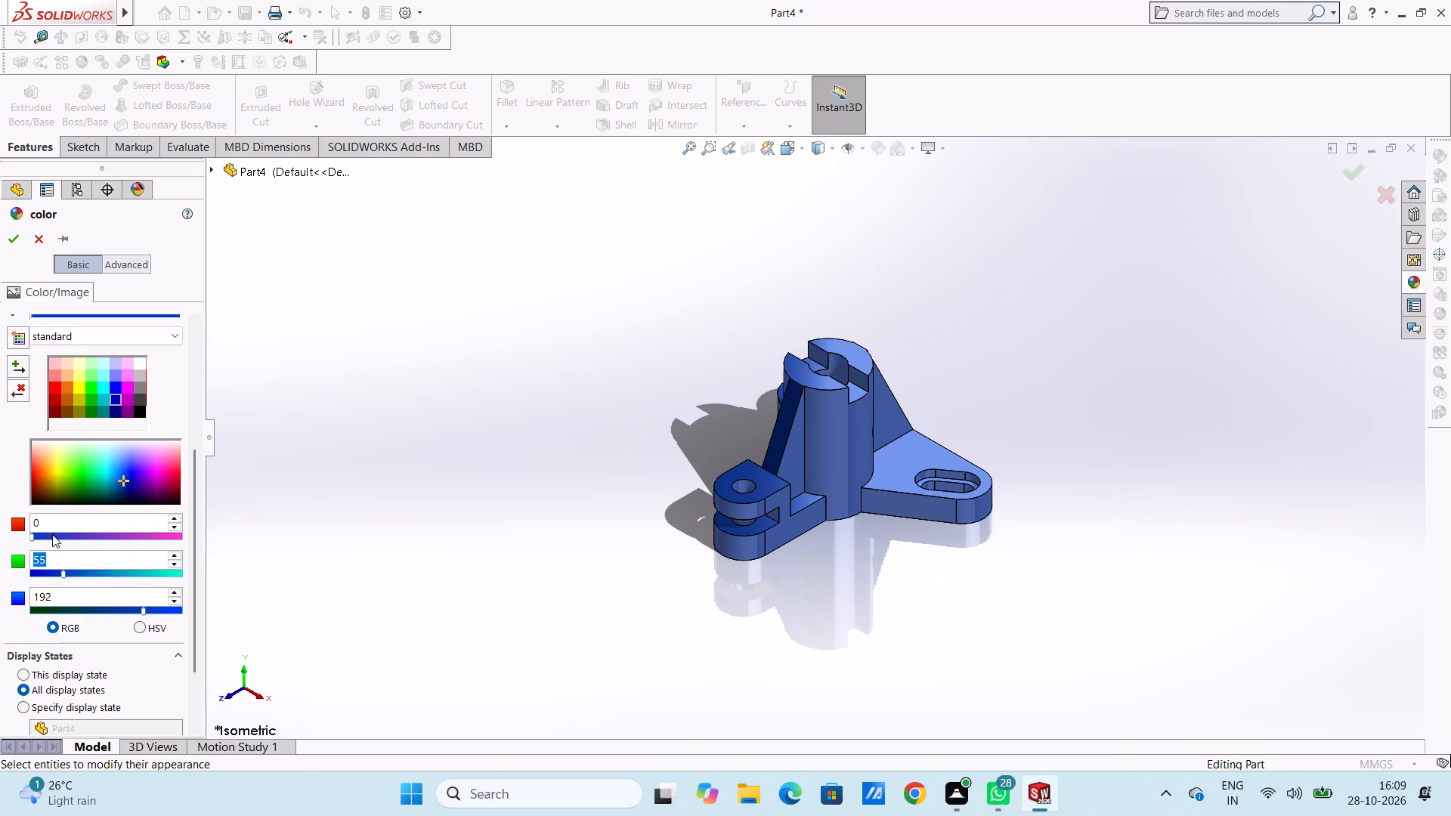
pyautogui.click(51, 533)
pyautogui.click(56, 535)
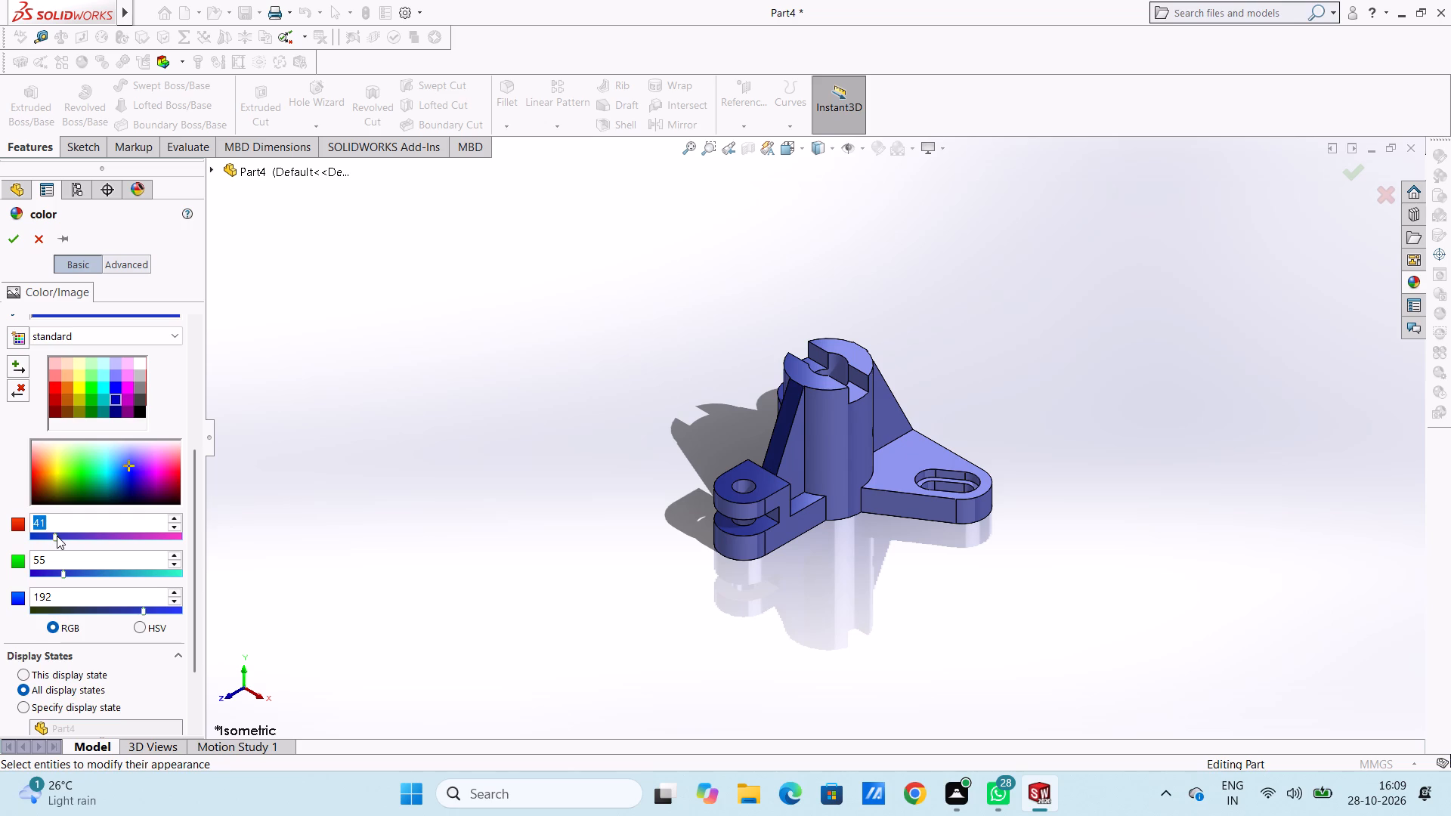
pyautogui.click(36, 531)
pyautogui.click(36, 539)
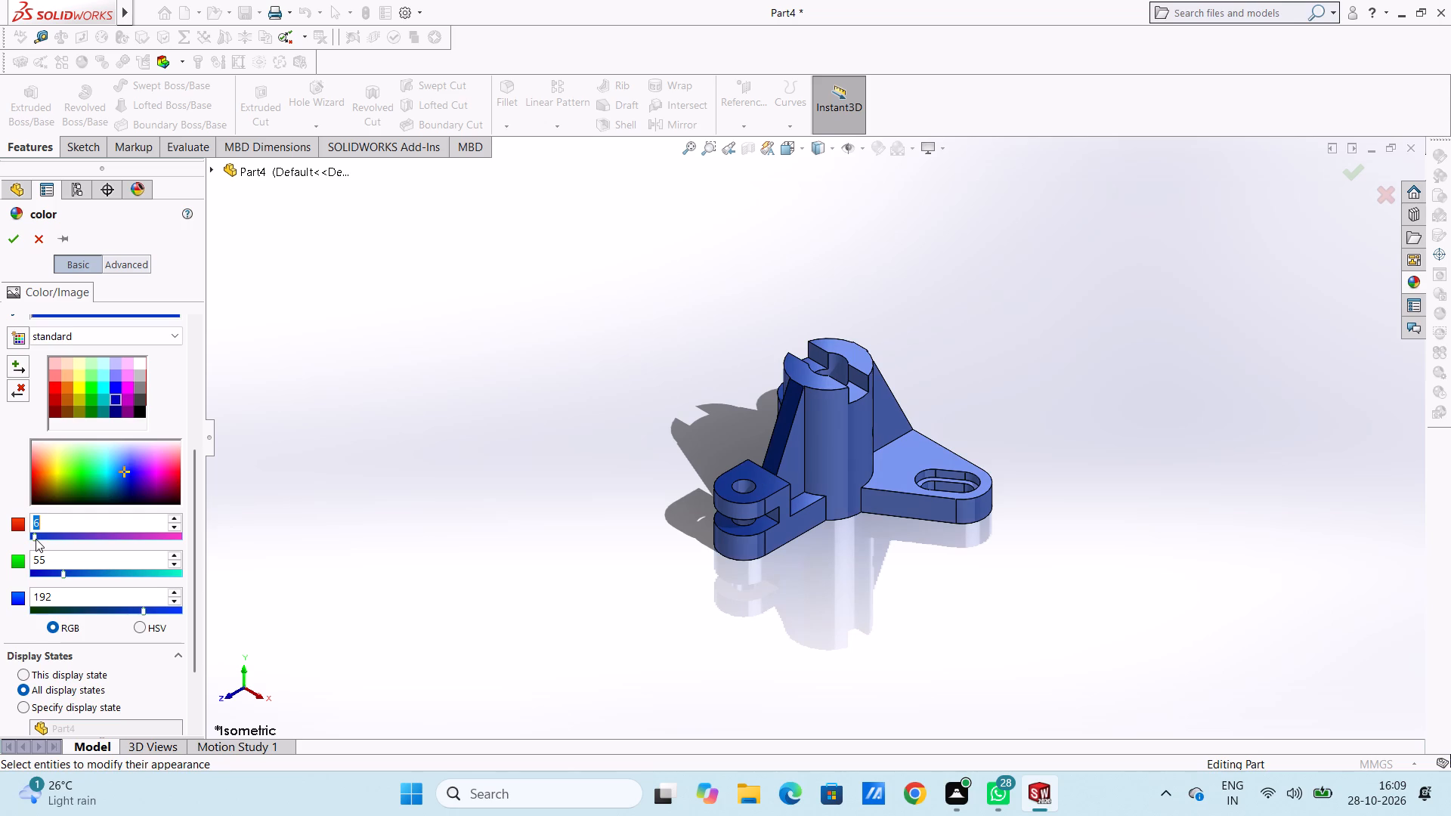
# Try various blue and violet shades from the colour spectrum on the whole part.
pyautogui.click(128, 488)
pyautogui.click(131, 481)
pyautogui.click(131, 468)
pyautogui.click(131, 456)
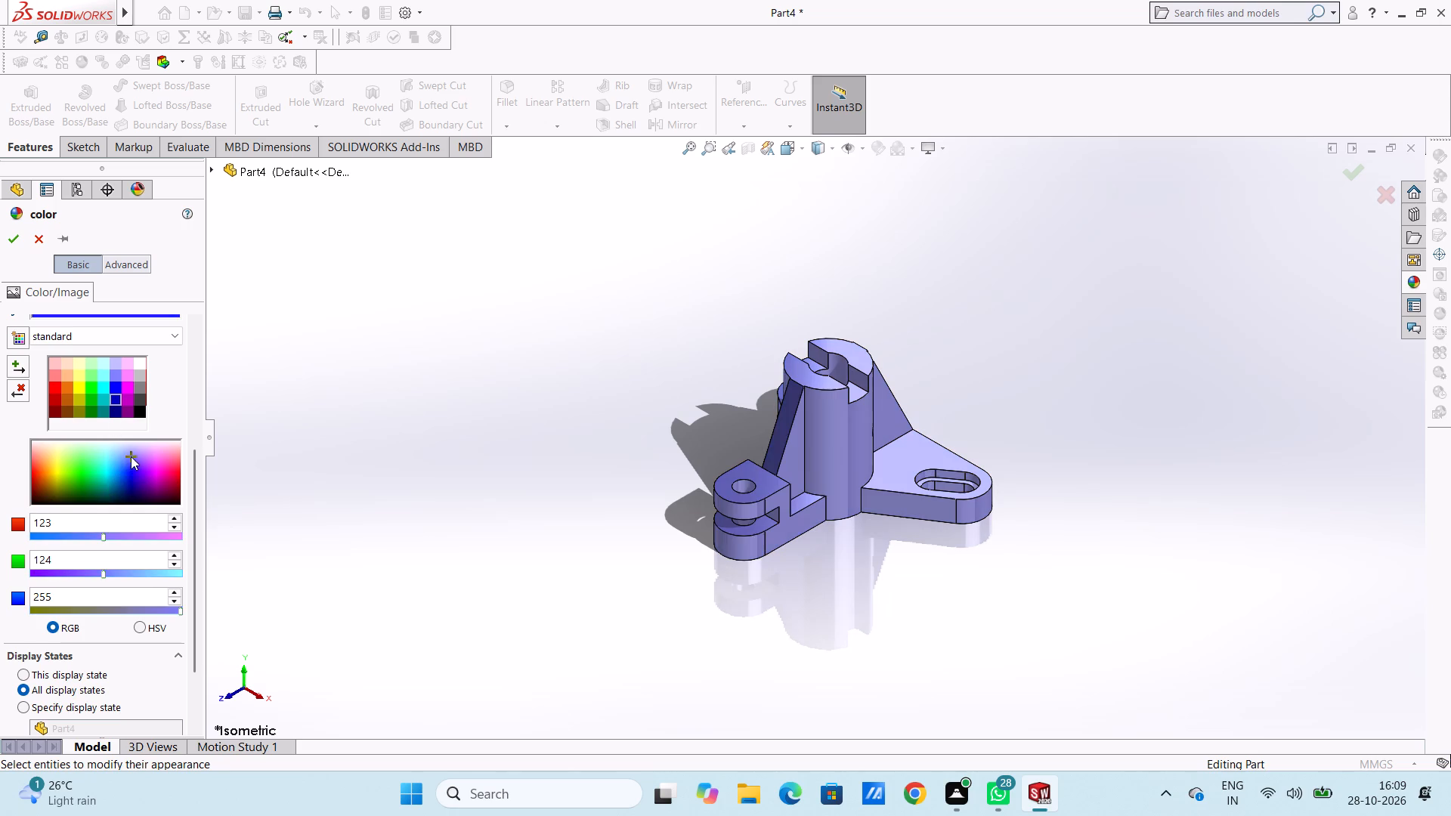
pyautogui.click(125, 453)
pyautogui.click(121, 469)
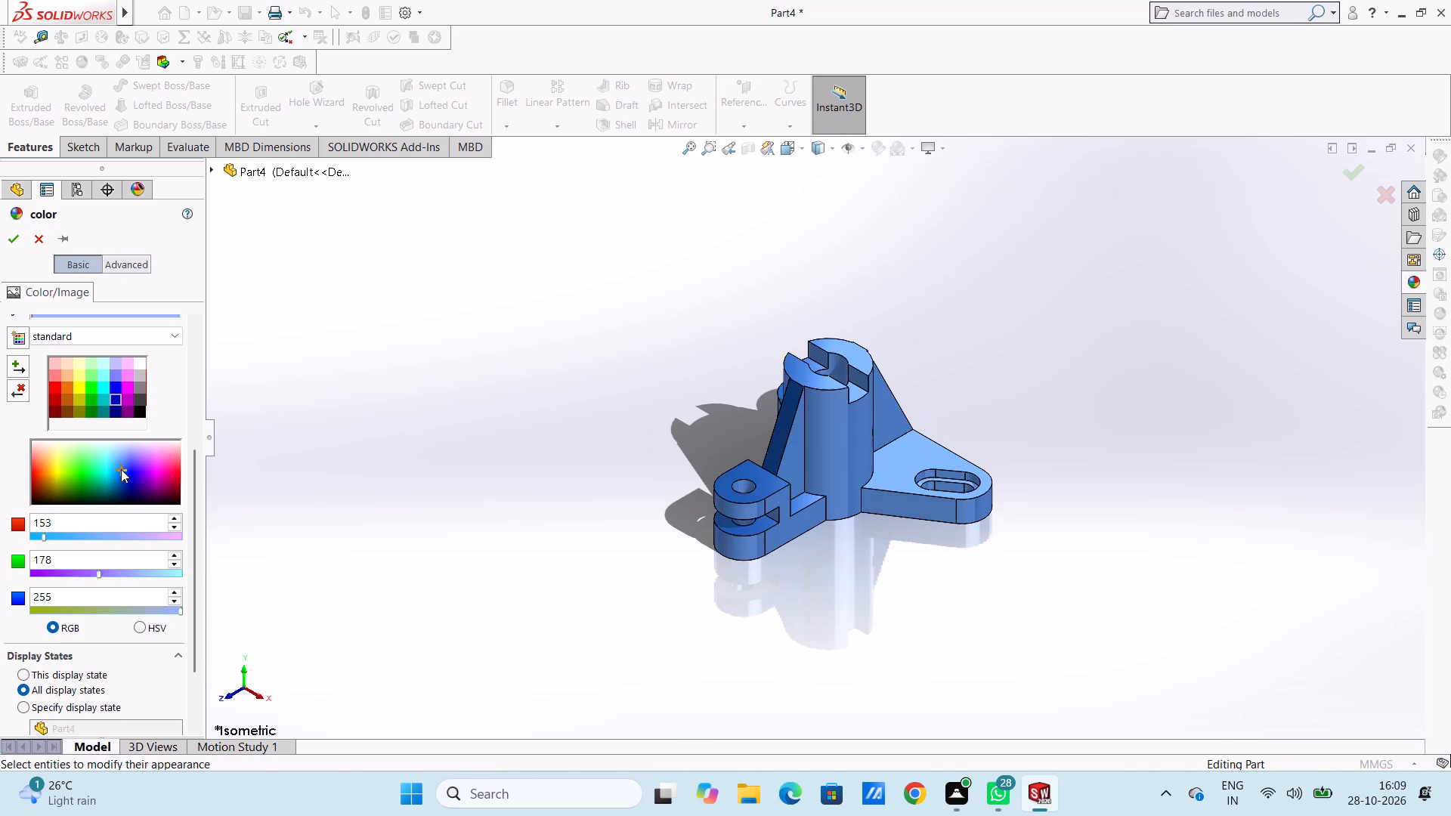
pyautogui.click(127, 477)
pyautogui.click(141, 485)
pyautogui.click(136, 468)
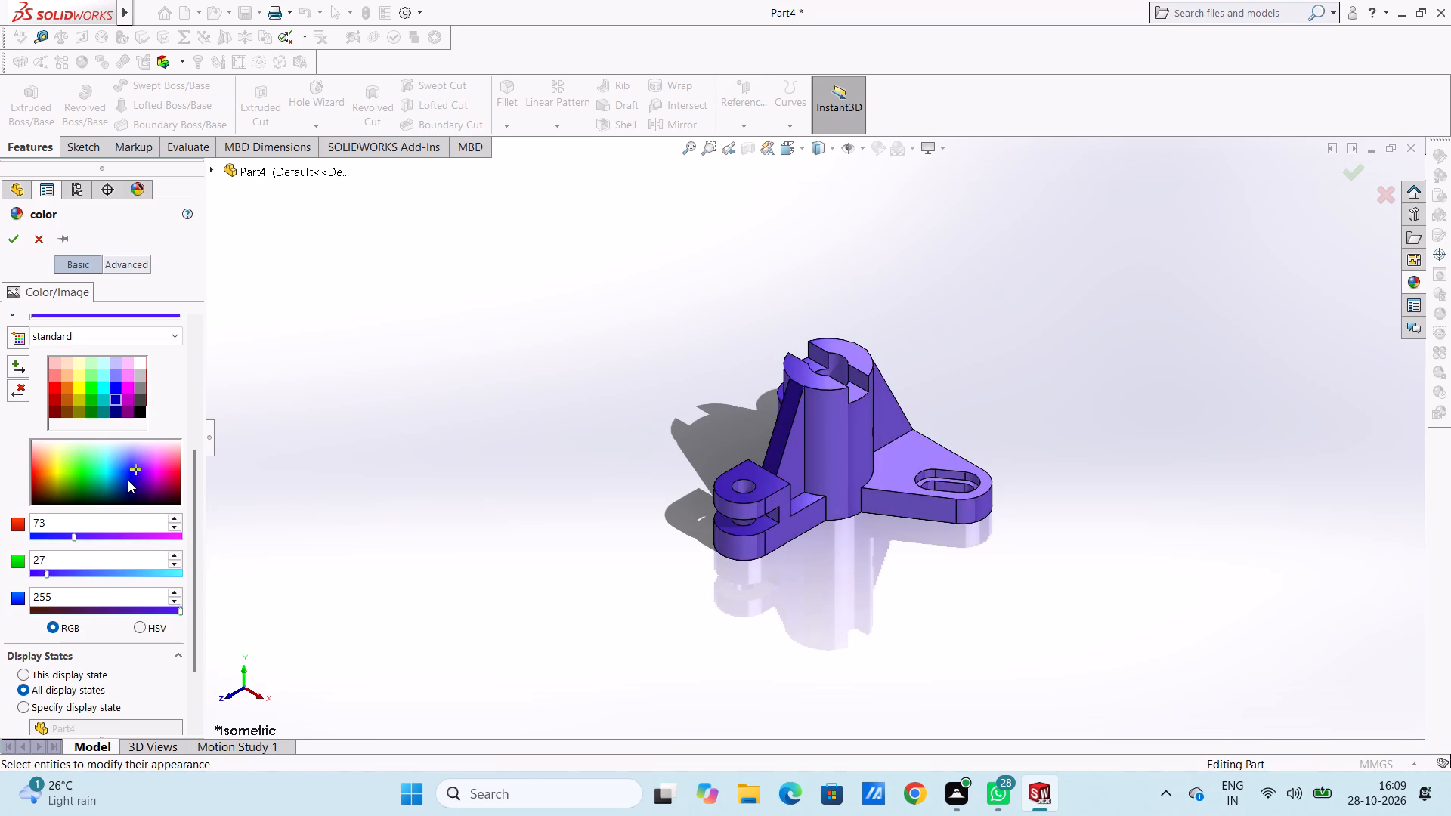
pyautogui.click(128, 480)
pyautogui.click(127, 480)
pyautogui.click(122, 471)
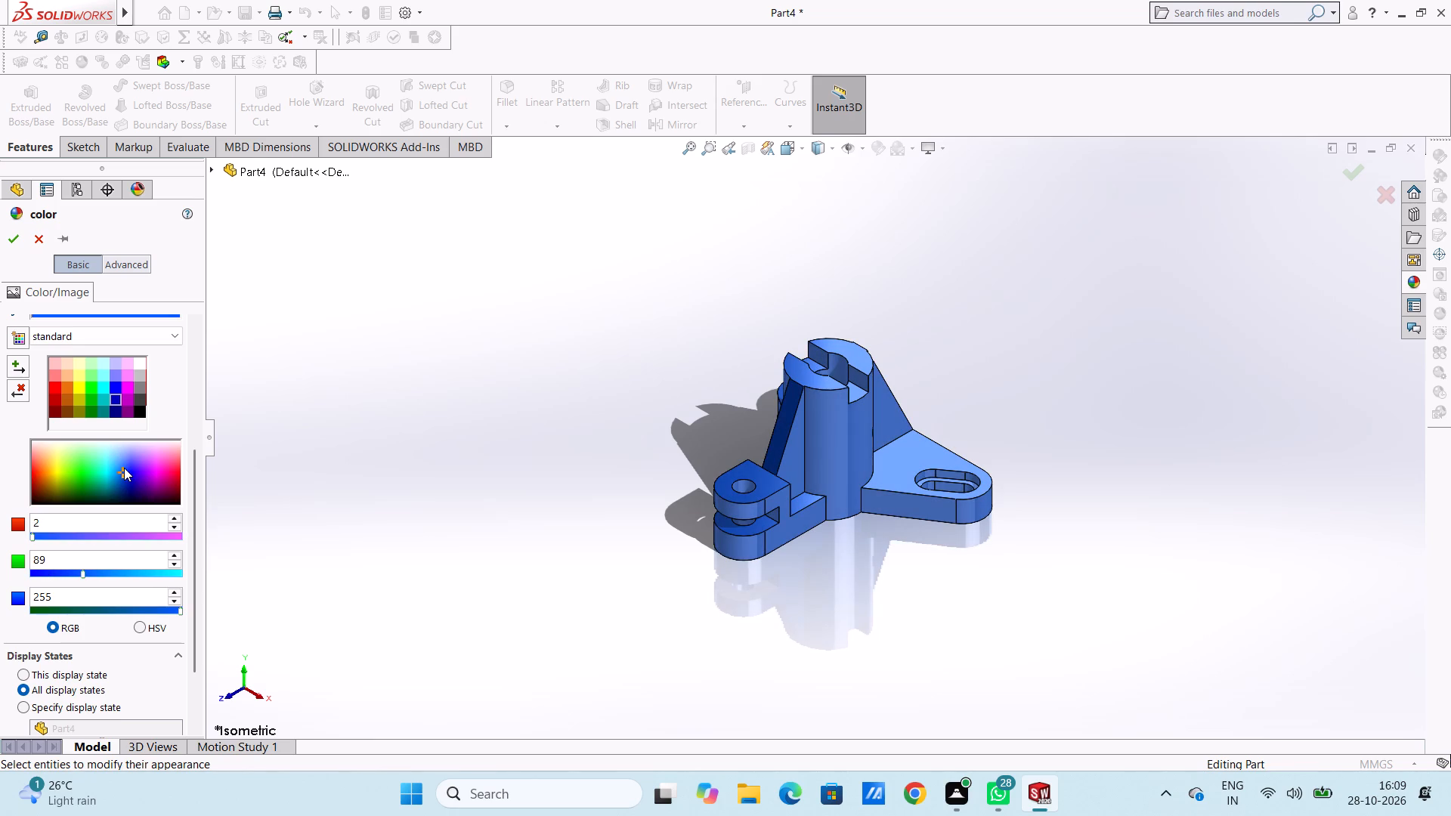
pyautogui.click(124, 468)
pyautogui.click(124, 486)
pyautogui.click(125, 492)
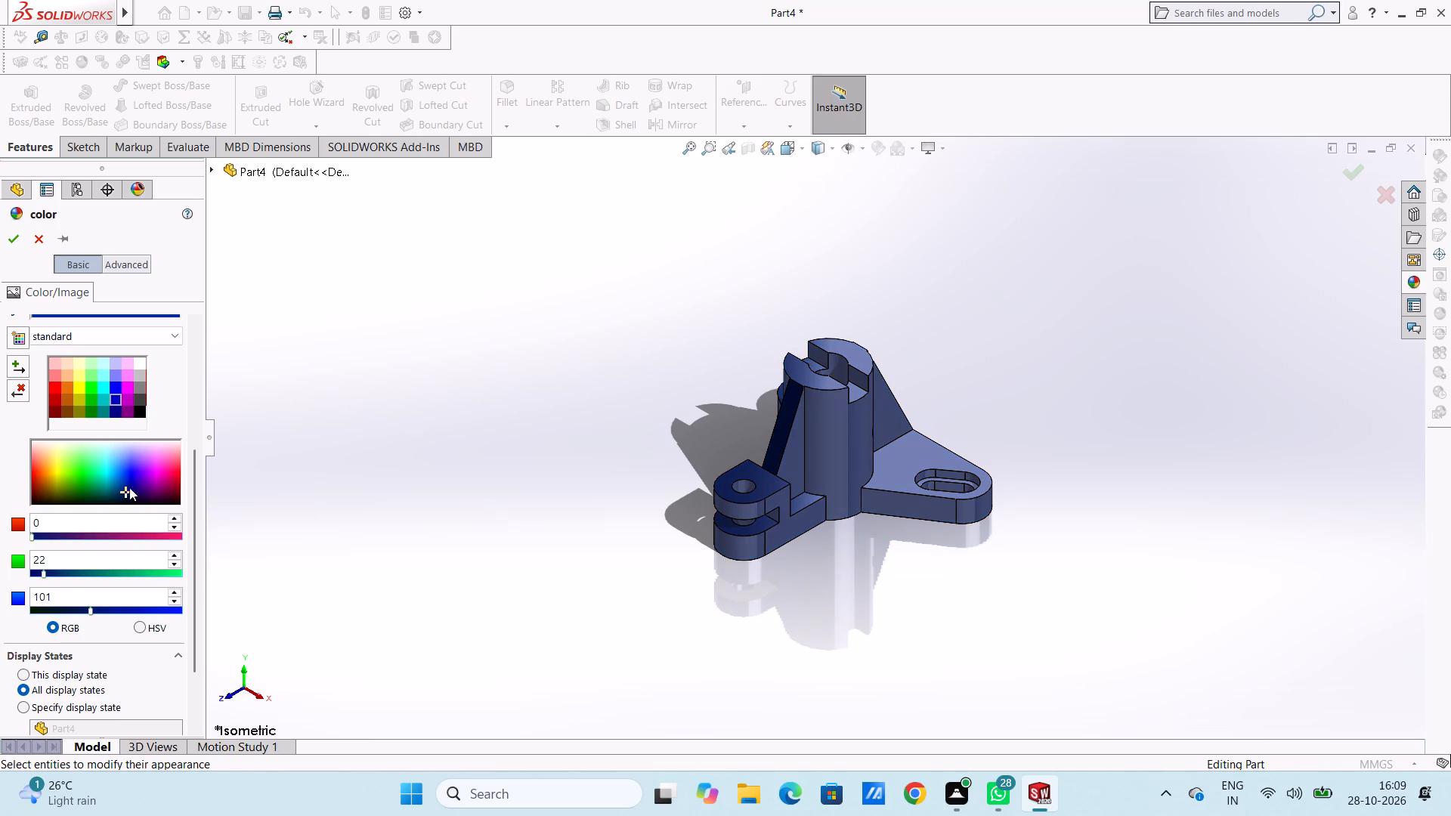
# Colour the whole part dark blue from the standard swatches, with RGB values 0, 0, 203.
pyautogui.click(119, 409)
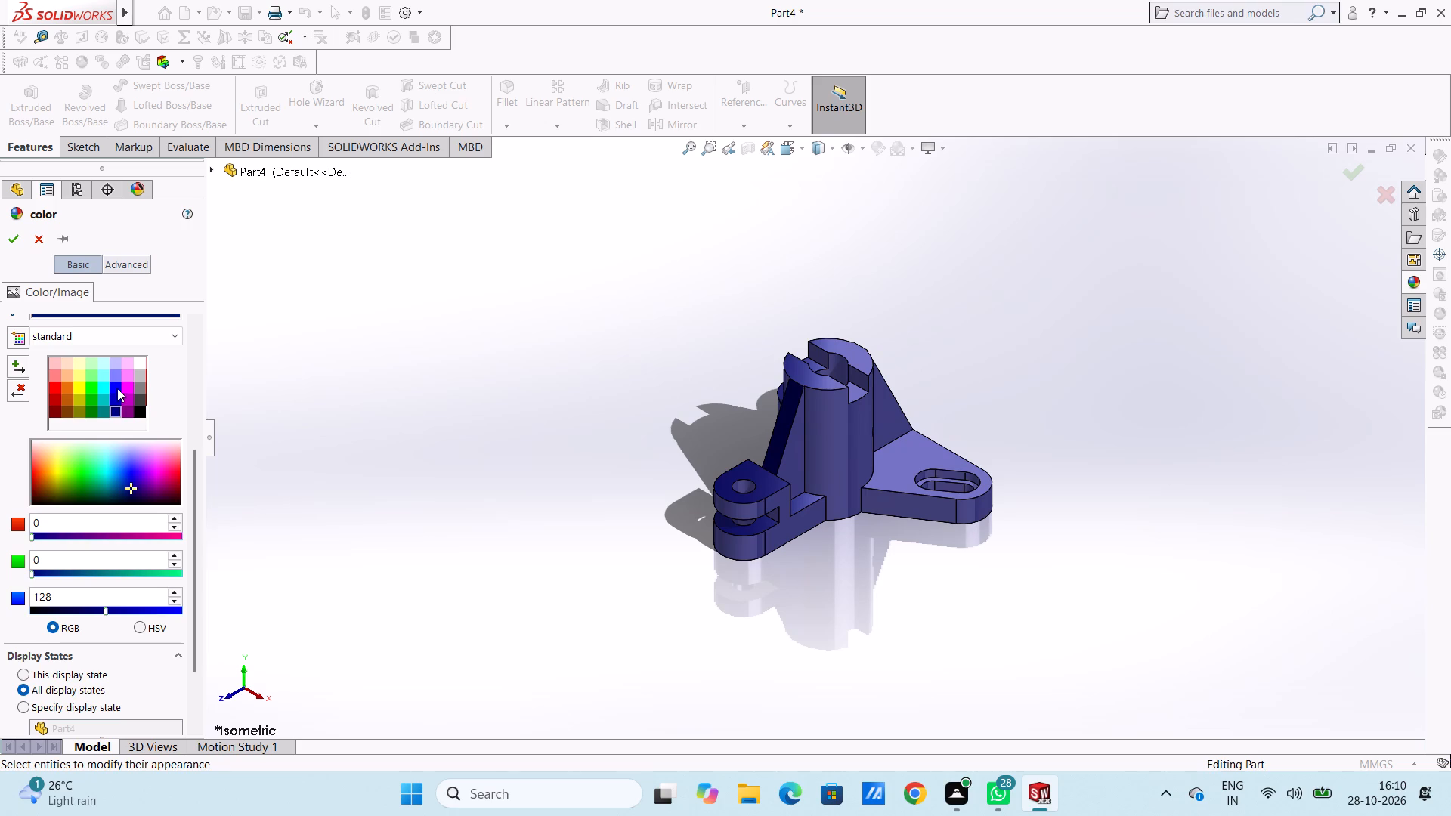
pyautogui.click(116, 397)
pyautogui.click(116, 388)
pyautogui.click(114, 376)
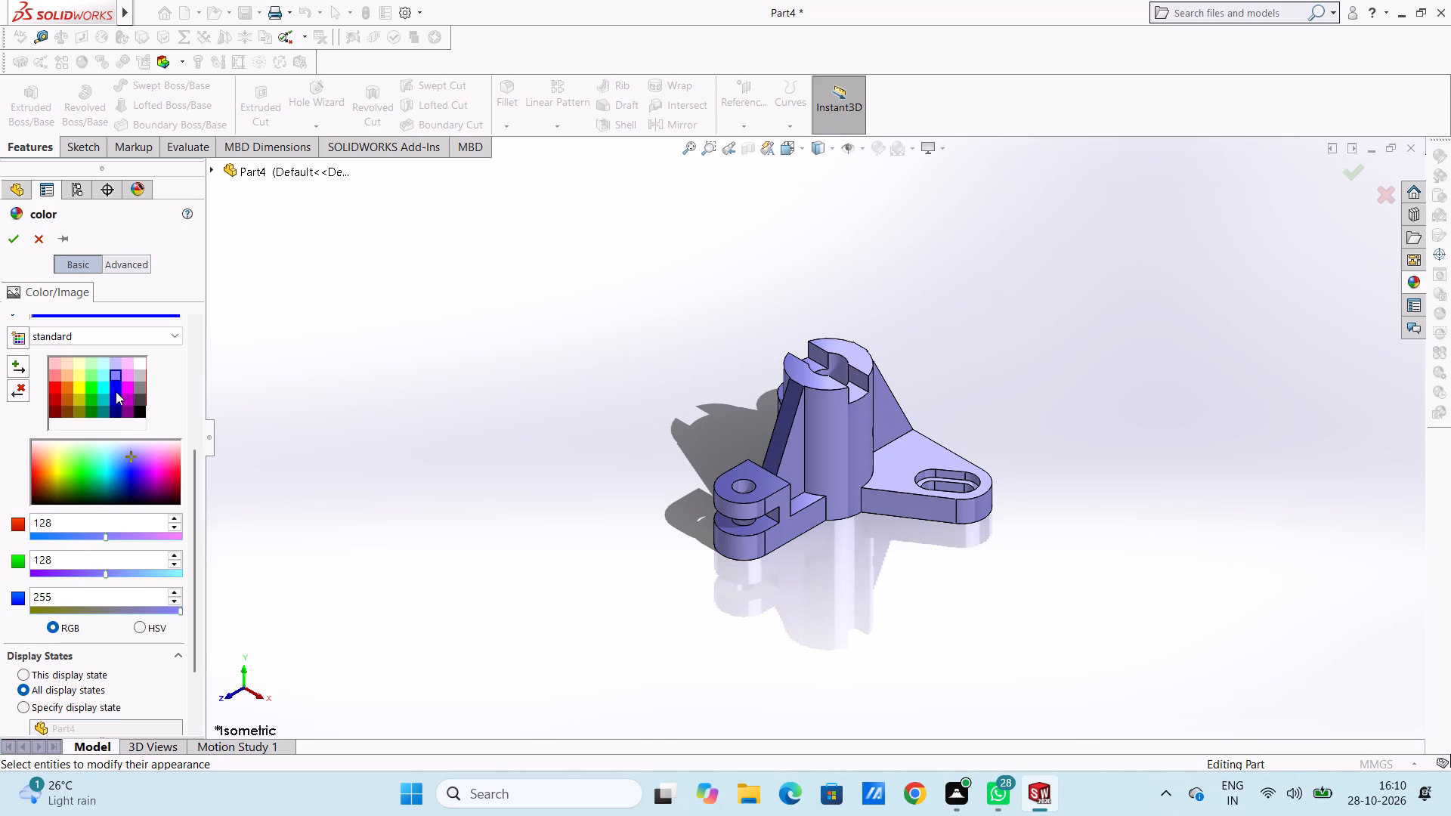
pyautogui.click(116, 391)
pyautogui.click(116, 405)
pyautogui.click(115, 417)
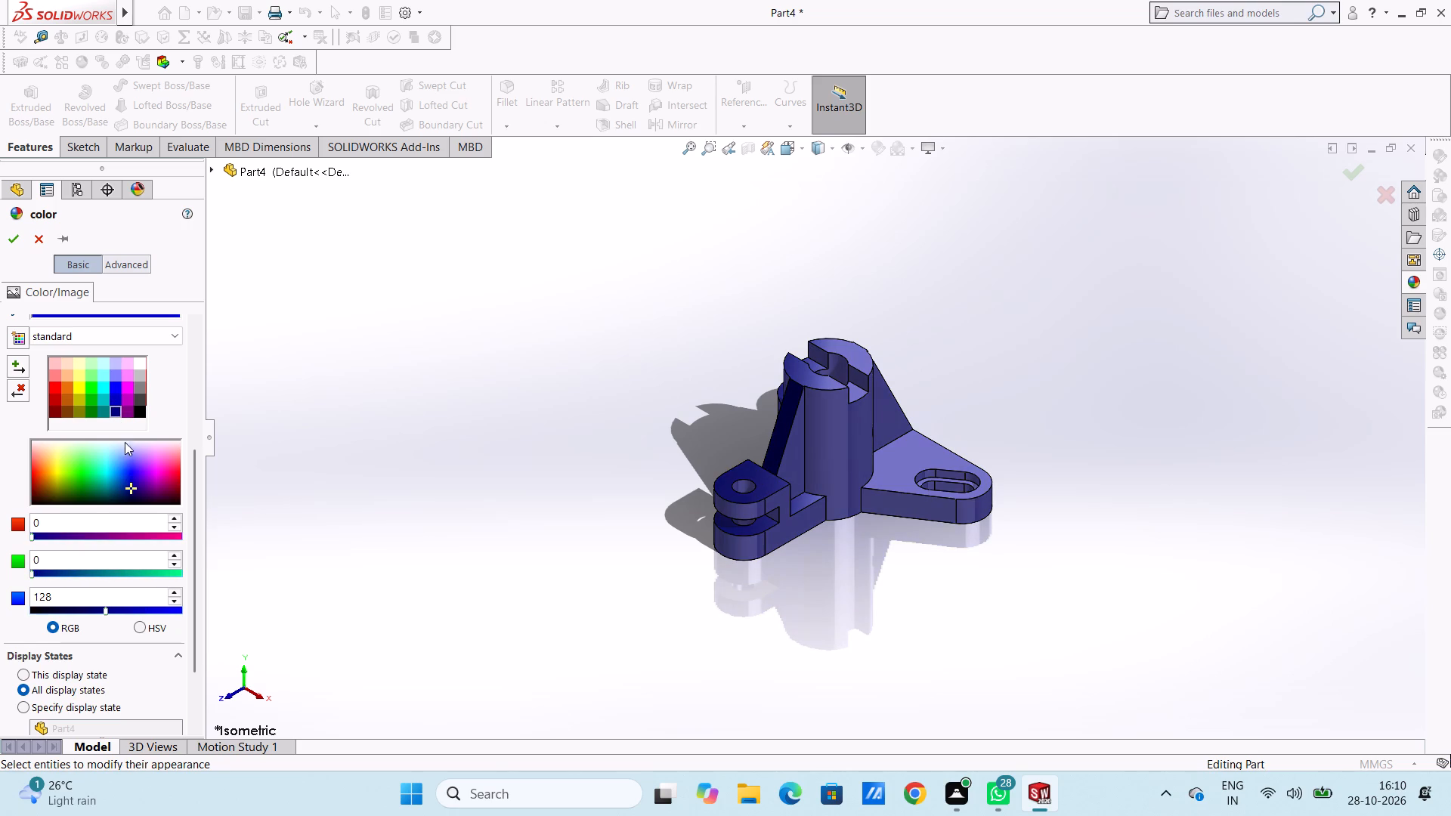
pyautogui.click(143, 610)
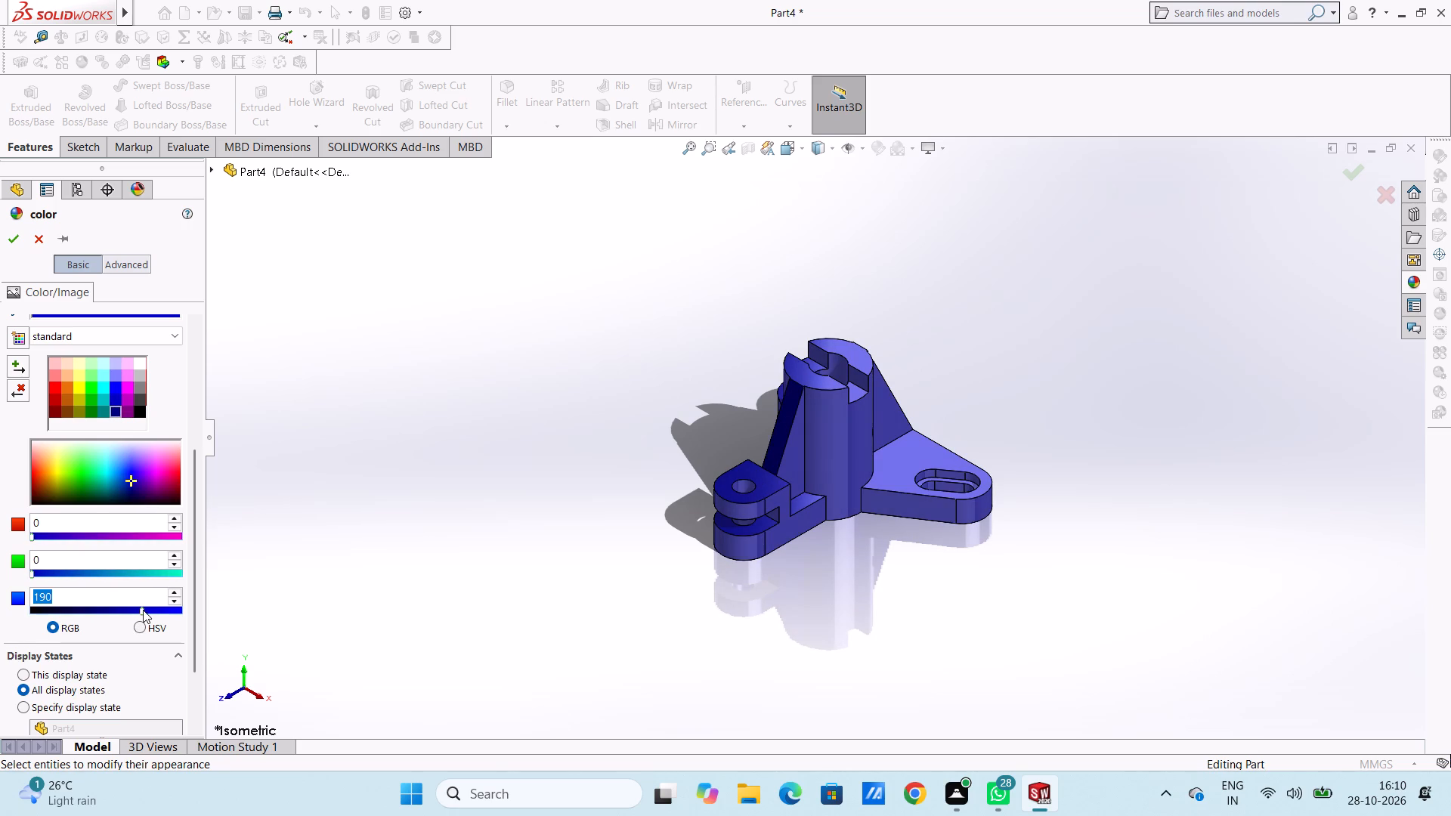
pyautogui.click(150, 609)
pyautogui.click(157, 604)
pyautogui.click(8, 246)
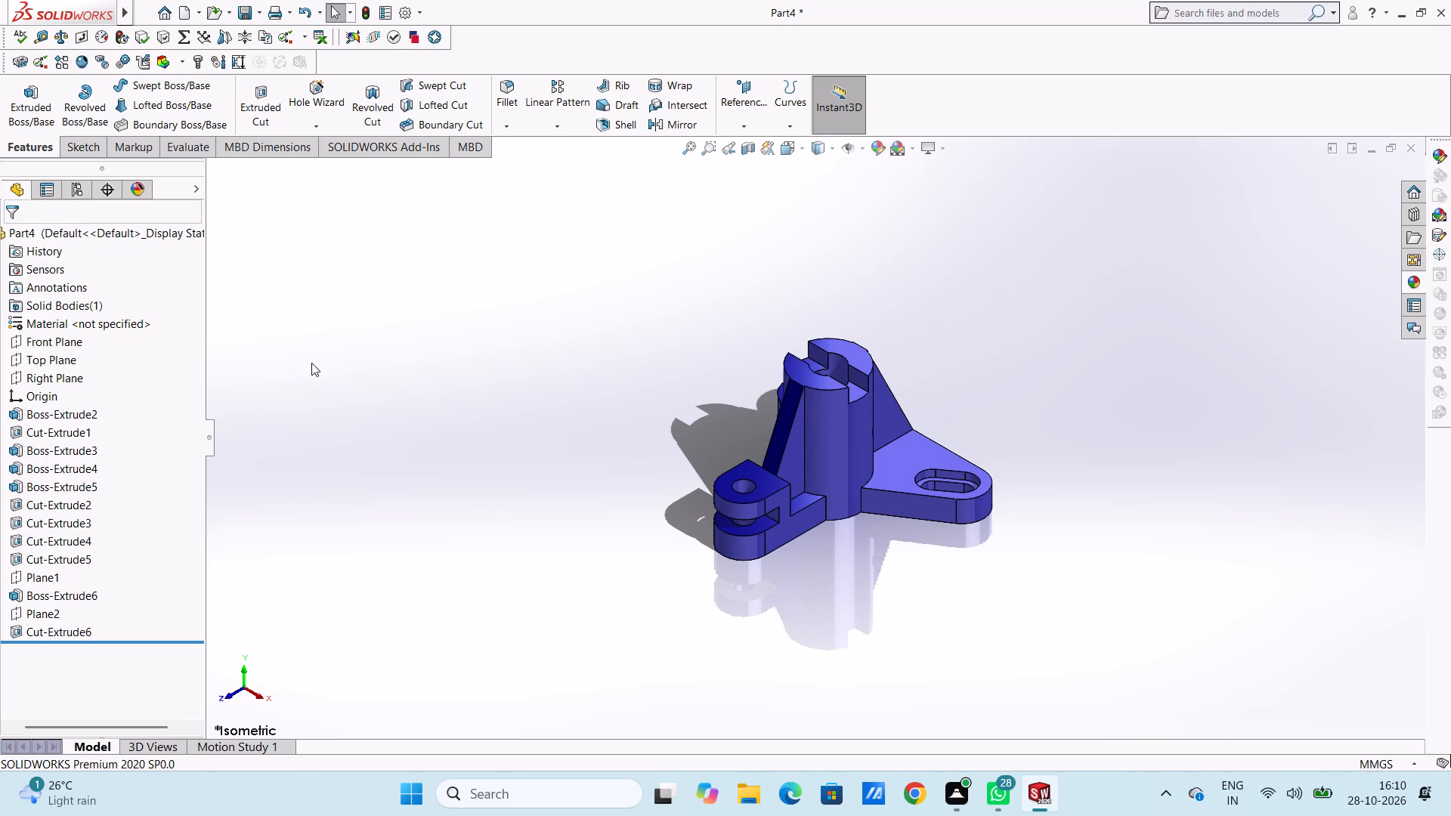
# Apply the chromium plate metal appearance to the slot cut feature across the top of the cylinder.
pyautogui.scroll(-1, 837, 342)
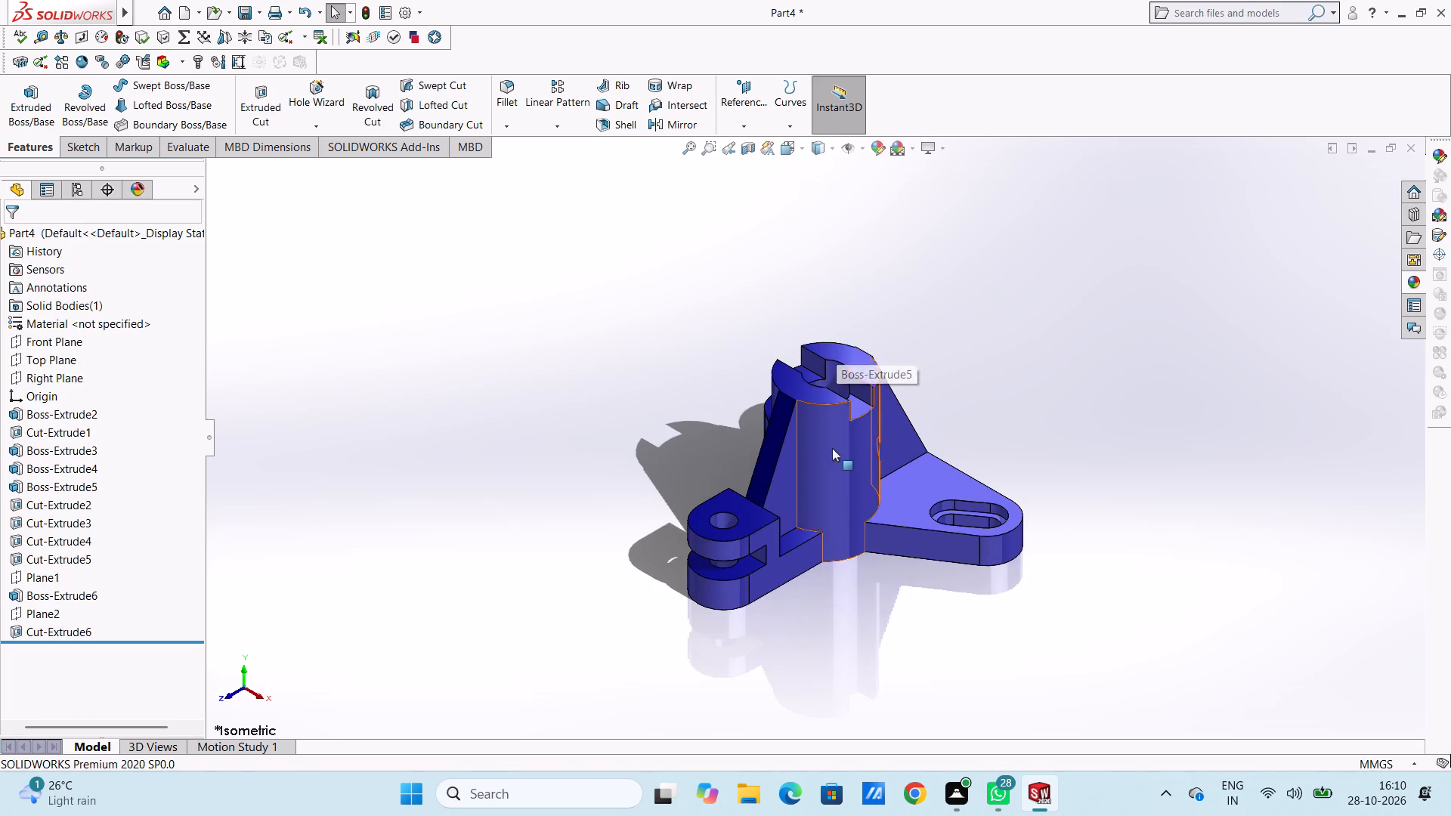
pyautogui.scroll(-3, 832, 450)
pyautogui.scroll(-2, 812, 325)
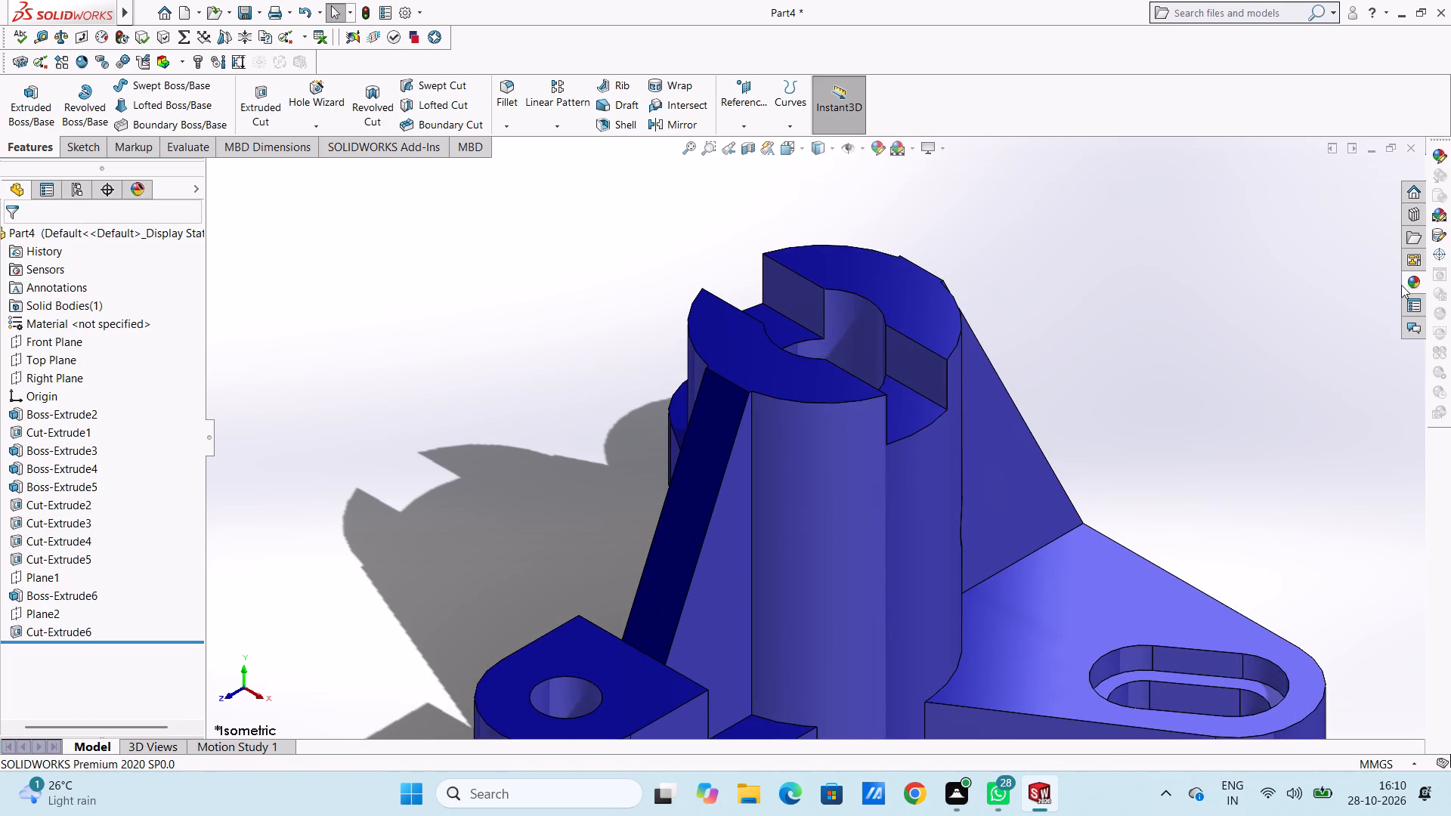
pyautogui.click(1415, 283)
pyautogui.scroll(-4, 775, 308)
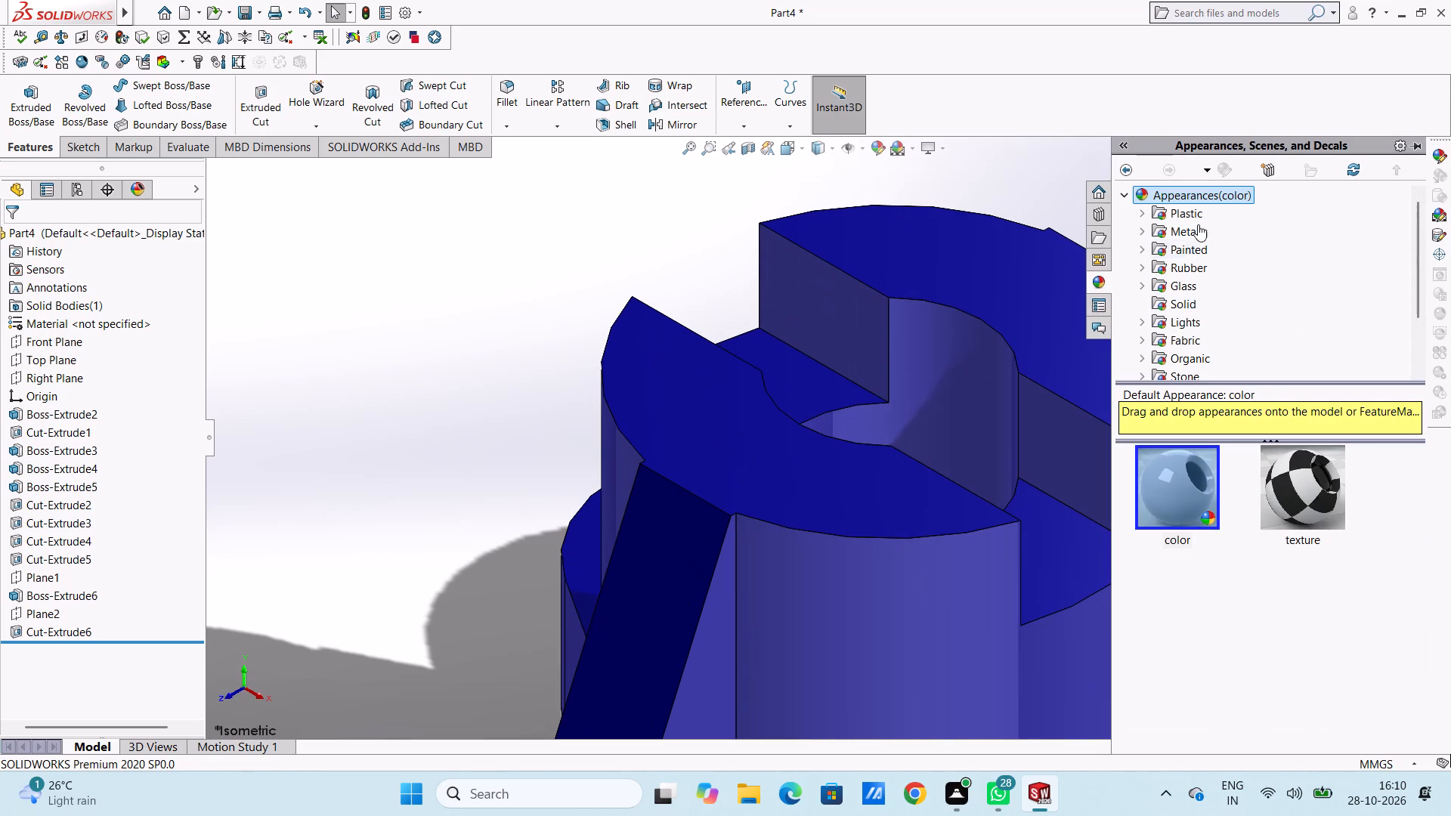
pyautogui.click(1183, 227)
pyautogui.moveTo(1301, 477); pyautogui.dragTo(974, 428)
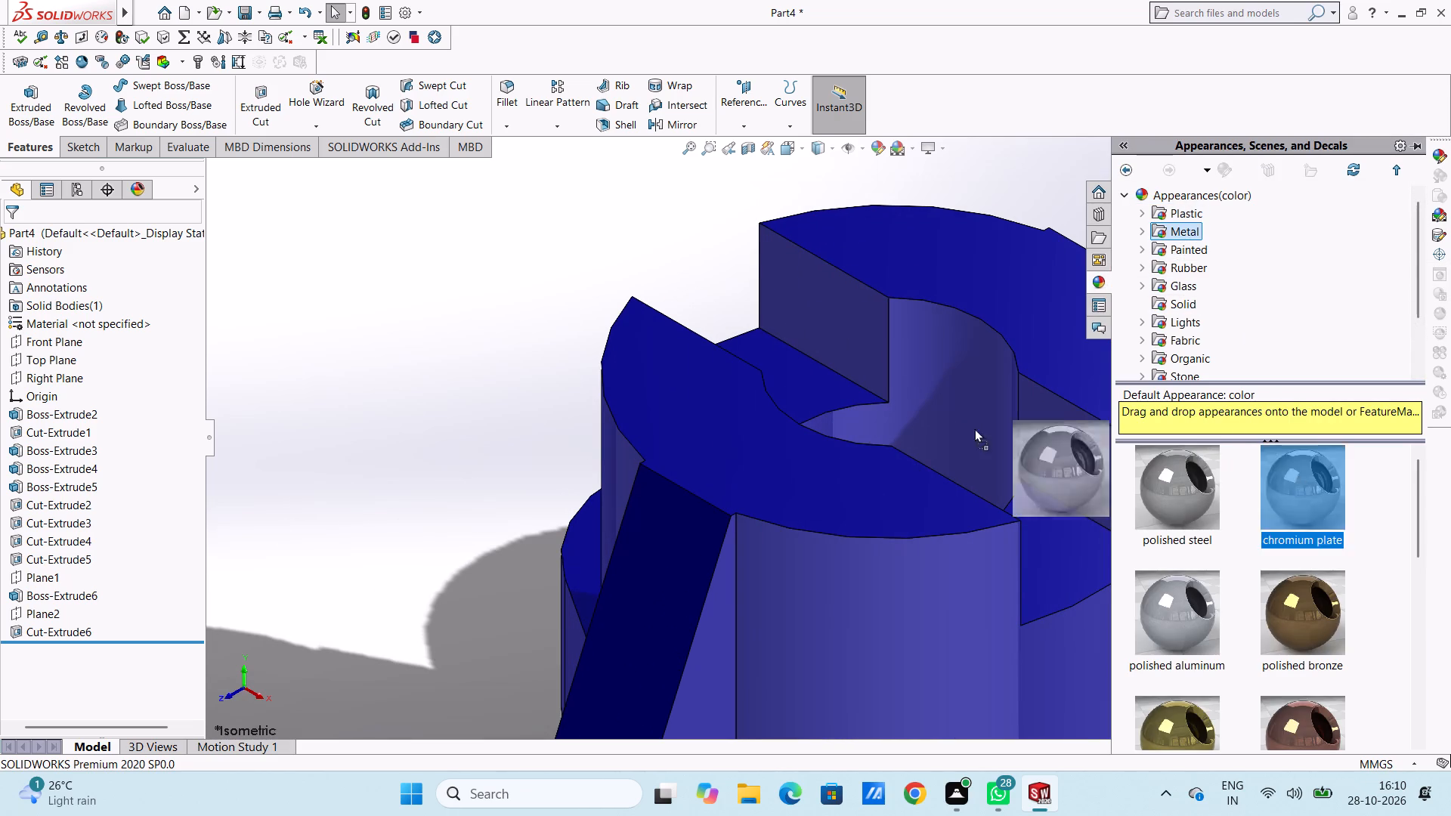
pyautogui.moveTo(974, 428); pyautogui.dragTo(809, 329)
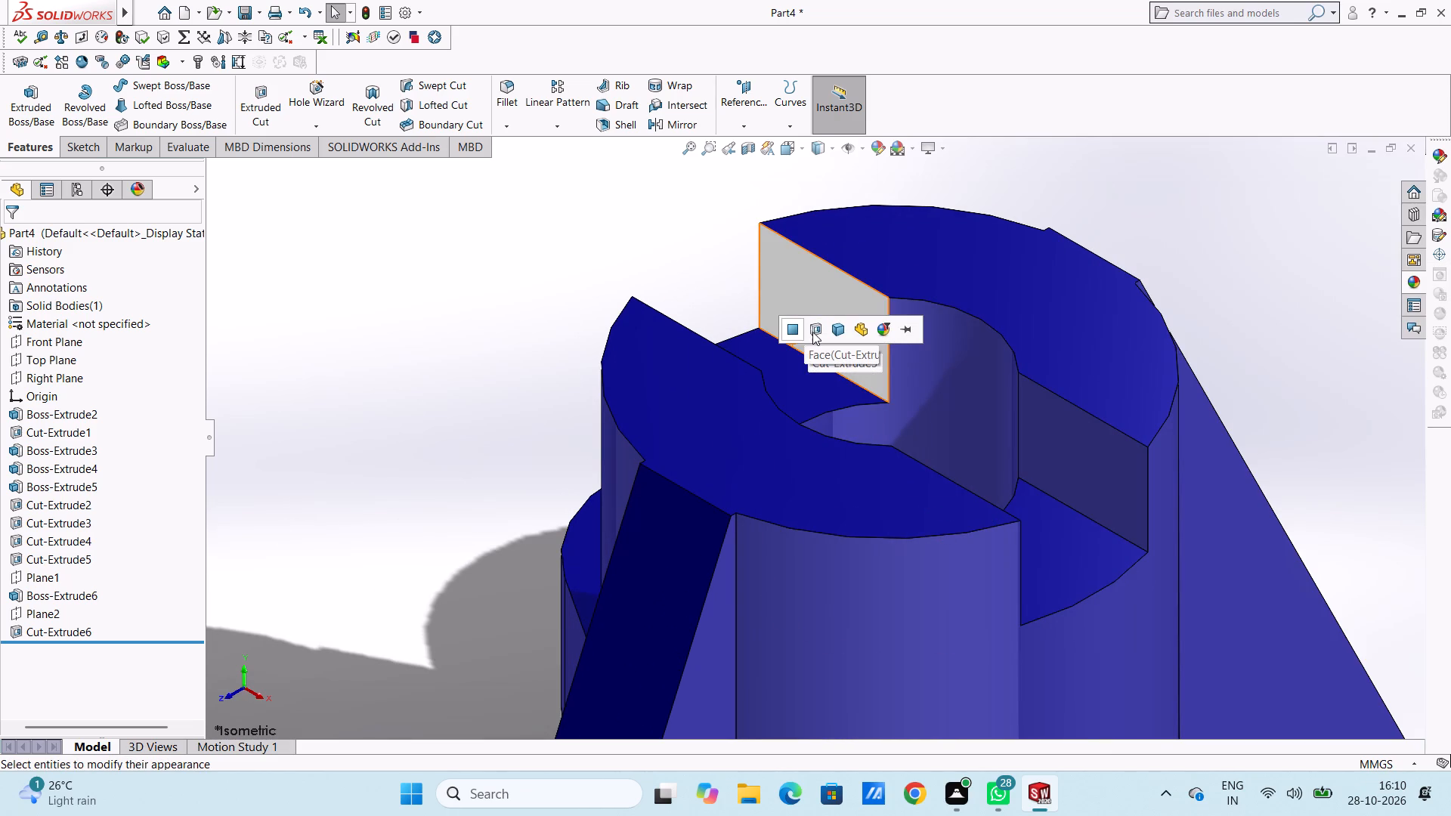
pyautogui.click(814, 333)
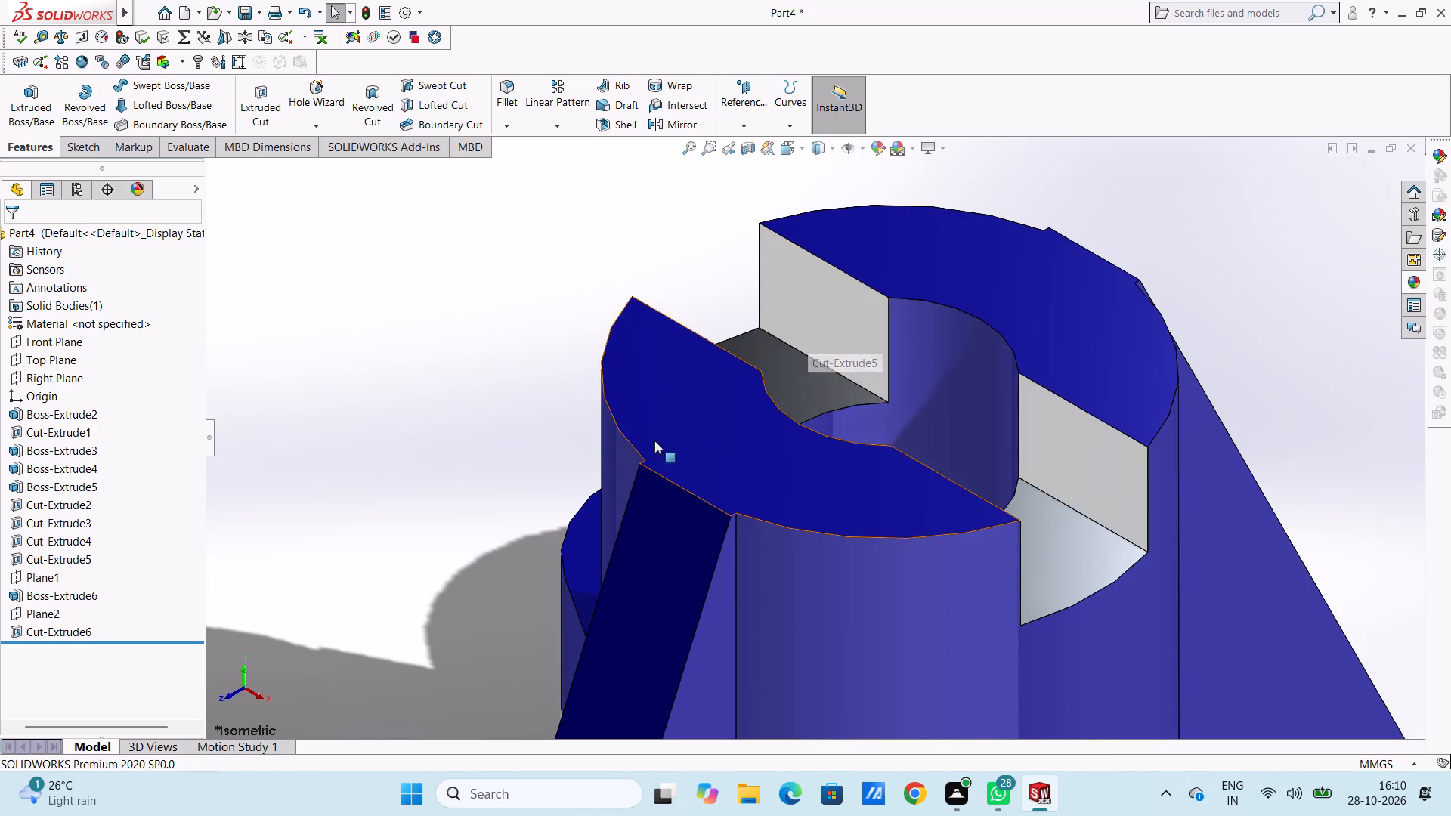
# Apply the chromium plate appearance to the cylinder's central bore cut feature.
pyautogui.moveTo(590, 457); pyautogui.dragTo(629, 508, button='middle')
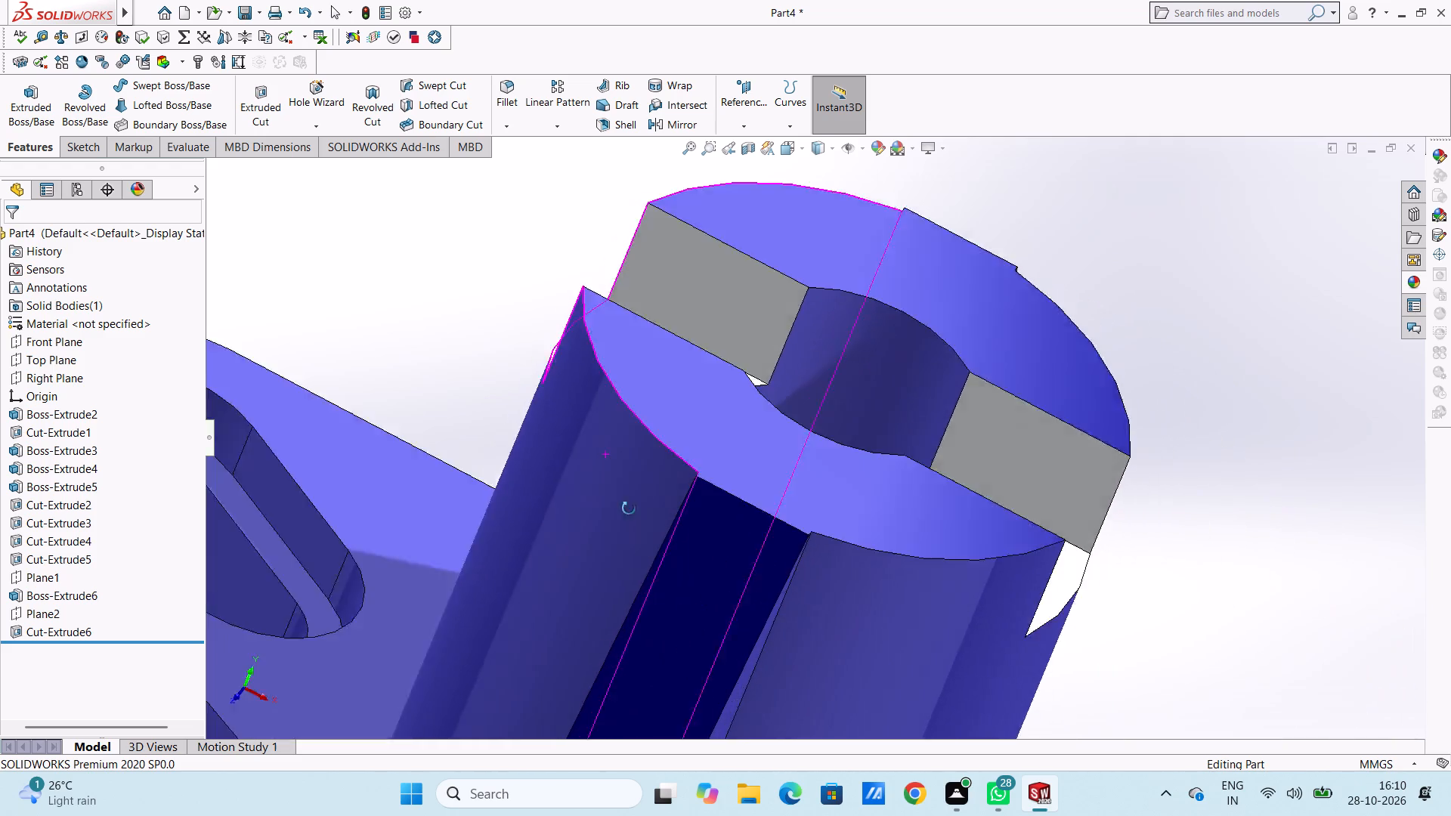
pyautogui.moveTo(629, 508); pyautogui.dragTo(577, 463, button='middle')
pyautogui.scroll(3, 908, 425)
pyautogui.scroll(-3, 911, 441)
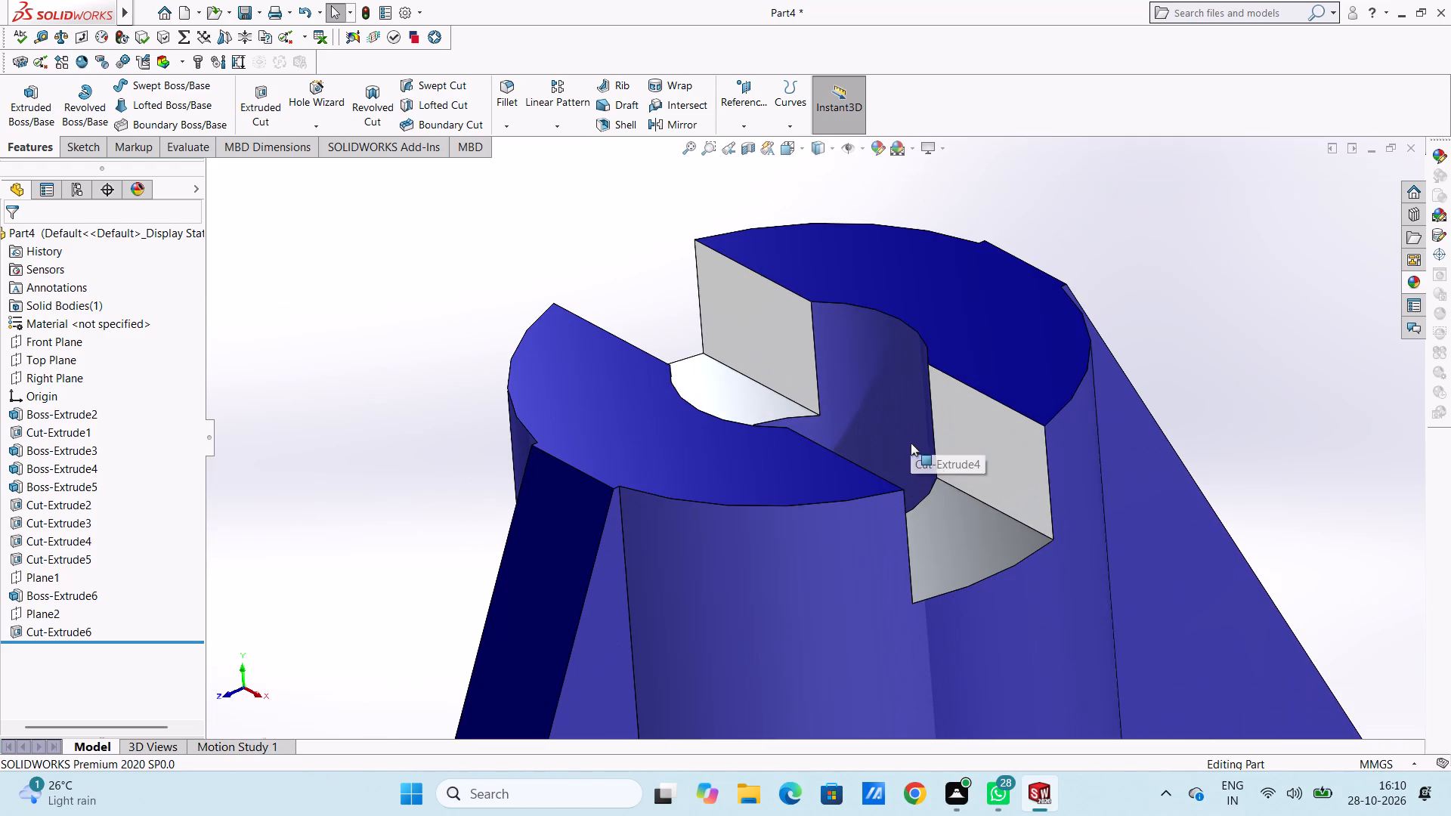
pyautogui.click(1405, 282)
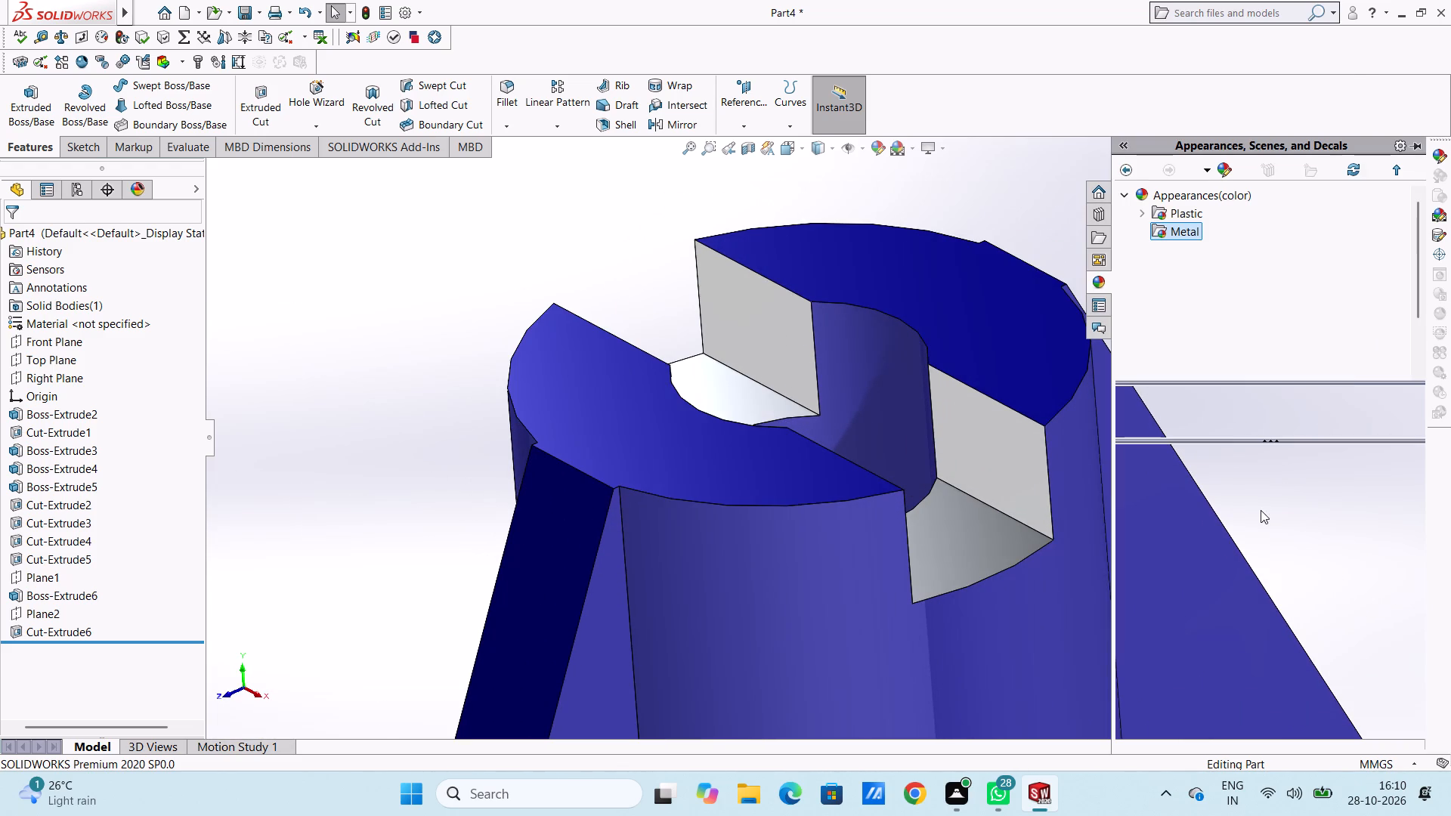
pyautogui.moveTo(1295, 495); pyautogui.dragTo(865, 368)
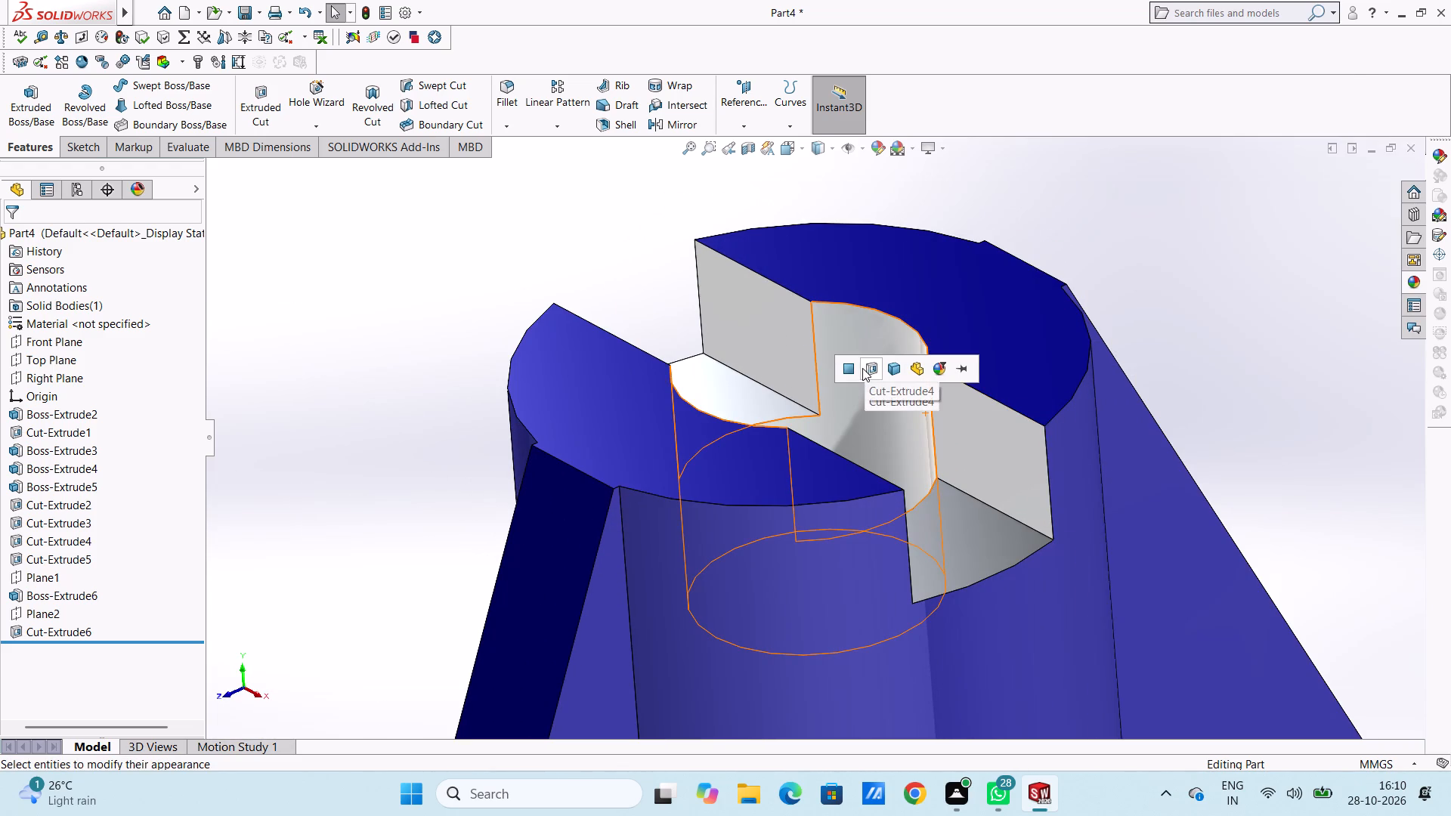
pyautogui.click(868, 369)
# Apply the polished steel metal appearance to only the hole face in the upper prong of the forked lug.
pyautogui.scroll(6, 864, 379)
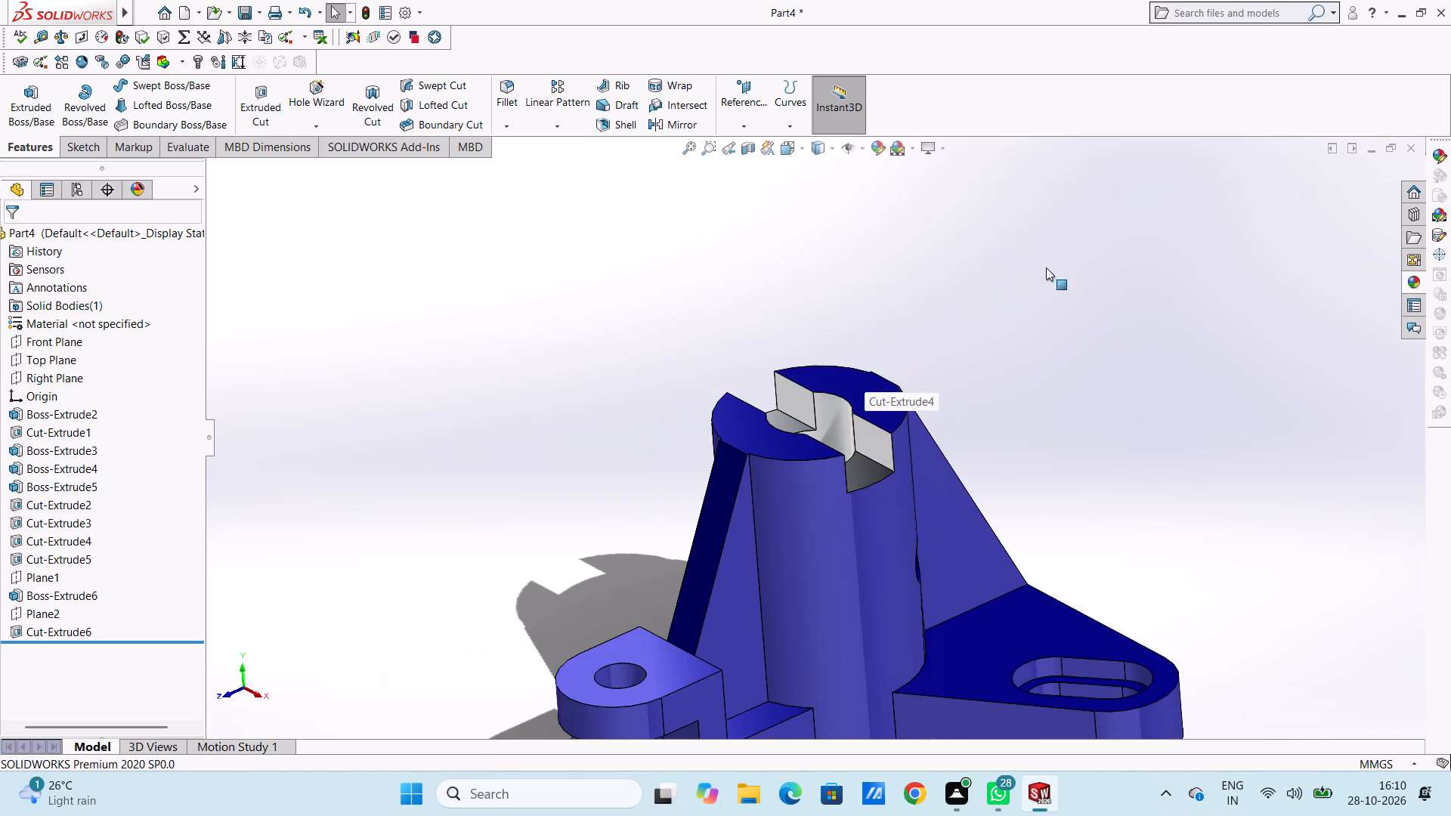
pyautogui.moveTo(1046, 267); pyautogui.dragTo(1050, 345, button='middle')
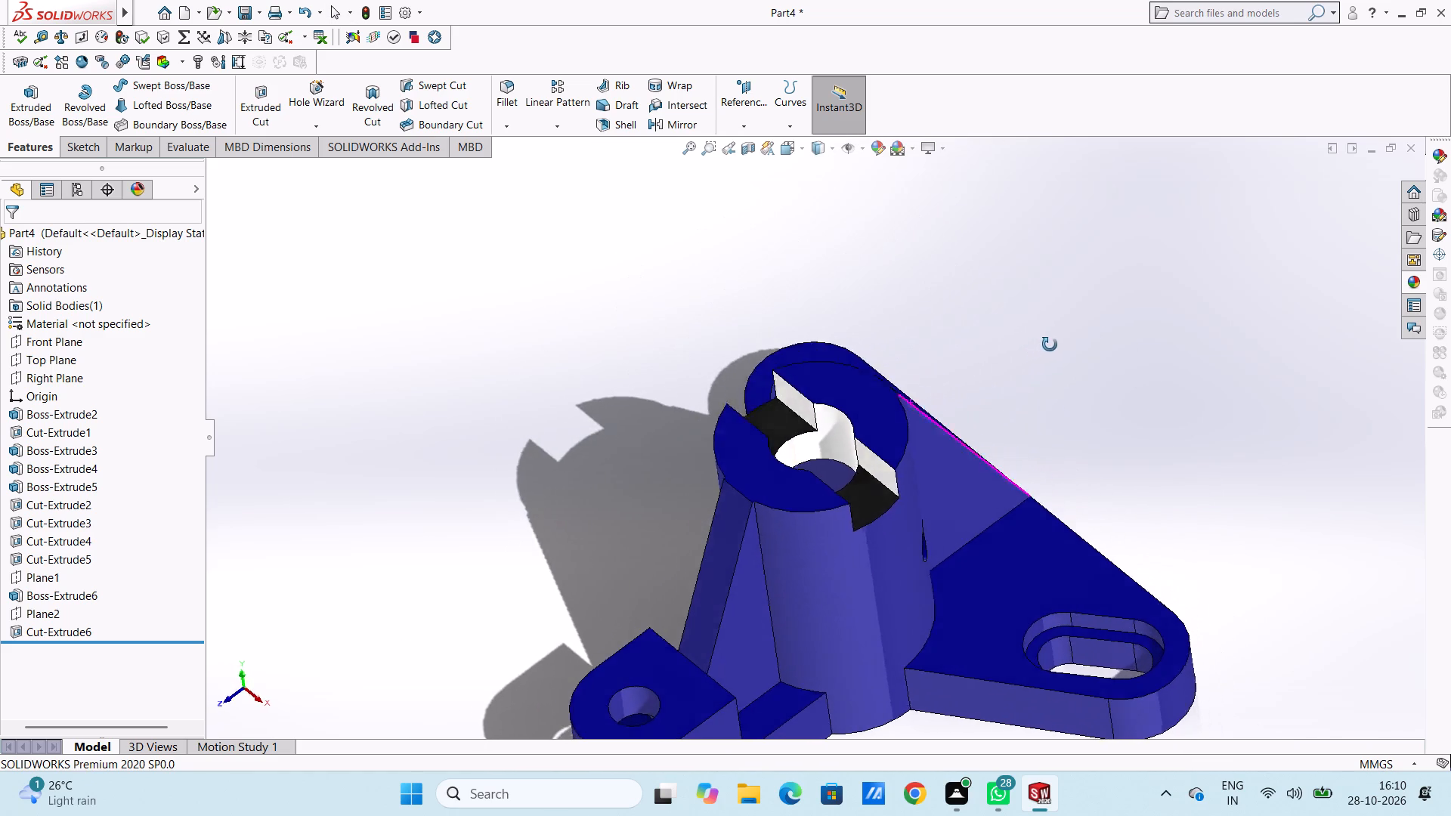
pyautogui.moveTo(1050, 345); pyautogui.dragTo(1063, 347, button='middle')
pyautogui.scroll(3, 1005, 397)
pyautogui.moveTo(1004, 527); pyautogui.dragTo(1001, 426, button='middle')
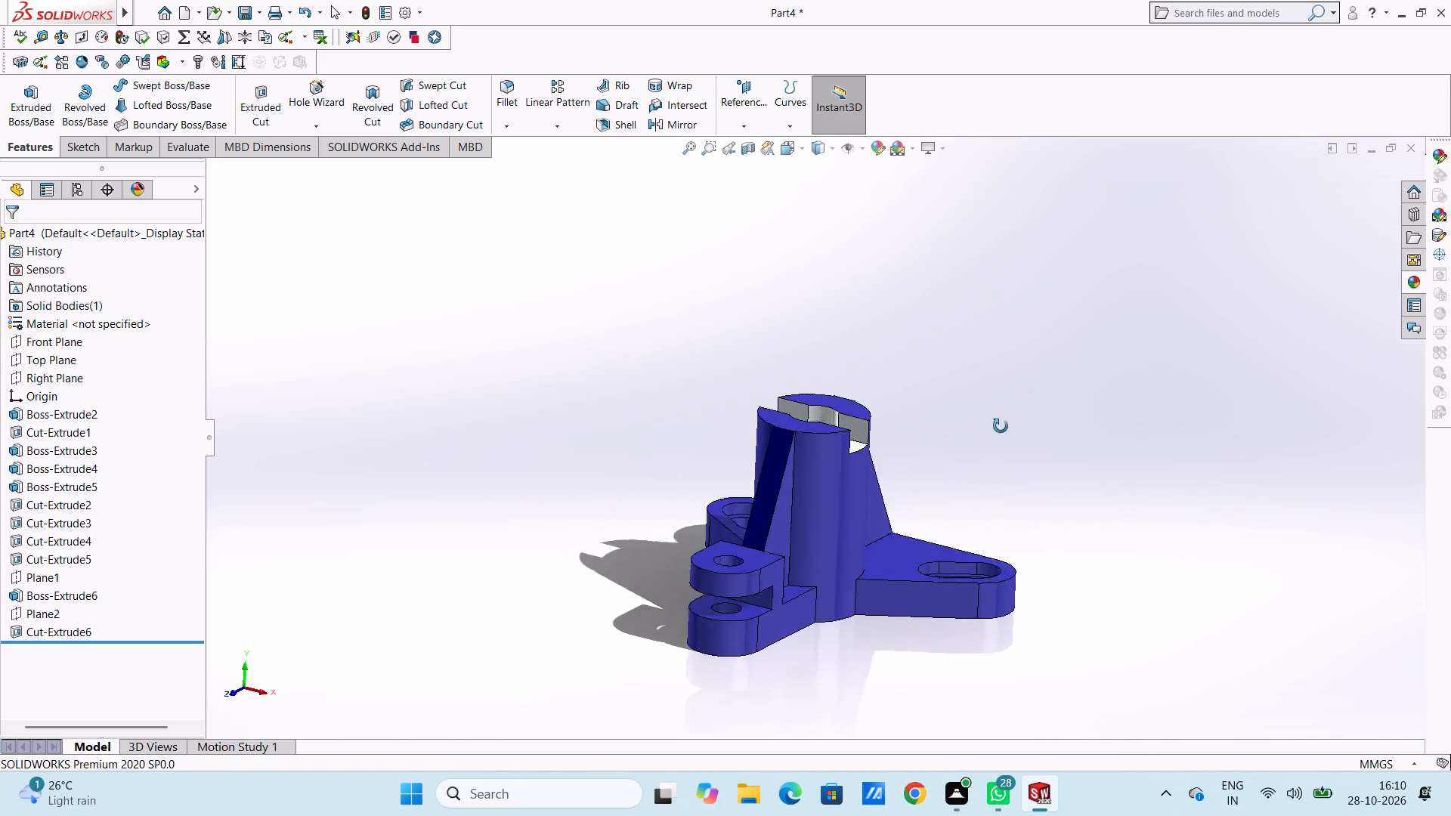
pyautogui.moveTo(1001, 426); pyautogui.dragTo(995, 476, button='middle')
pyautogui.scroll(-5, 772, 603)
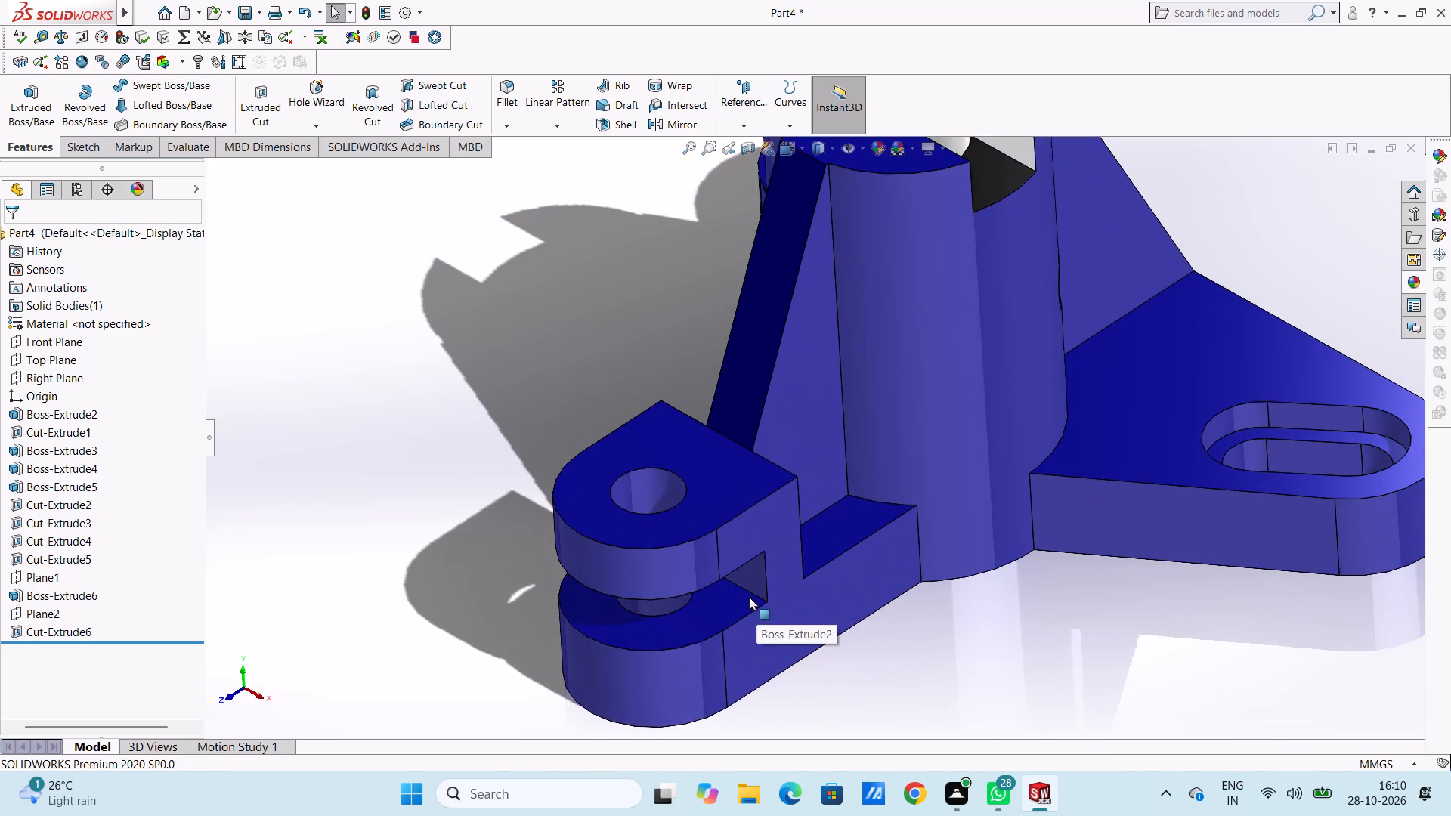
pyautogui.scroll(4, 749, 597)
pyautogui.scroll(-4, 730, 538)
pyautogui.scroll(-3, 702, 462)
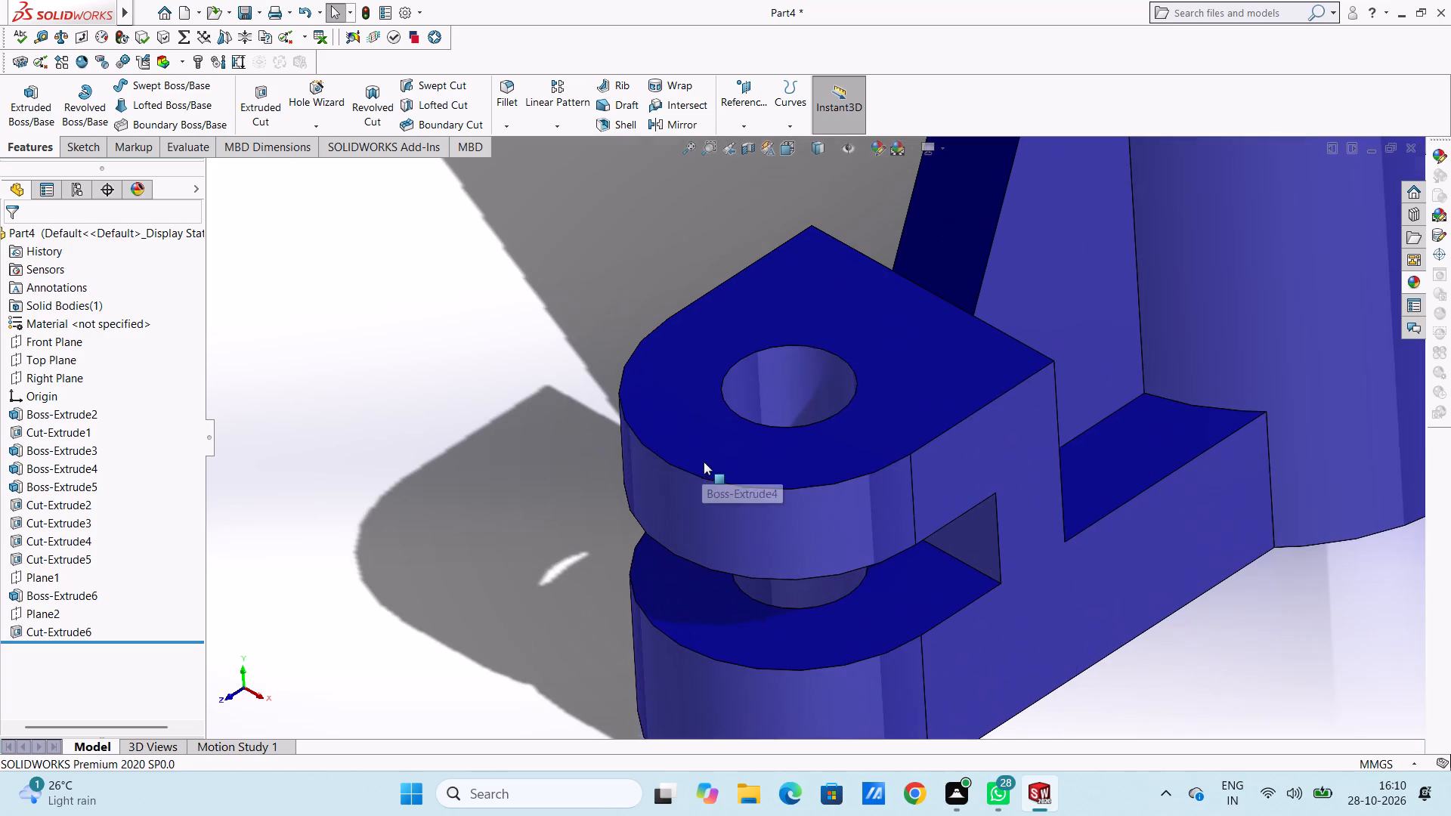
pyautogui.click(1409, 282)
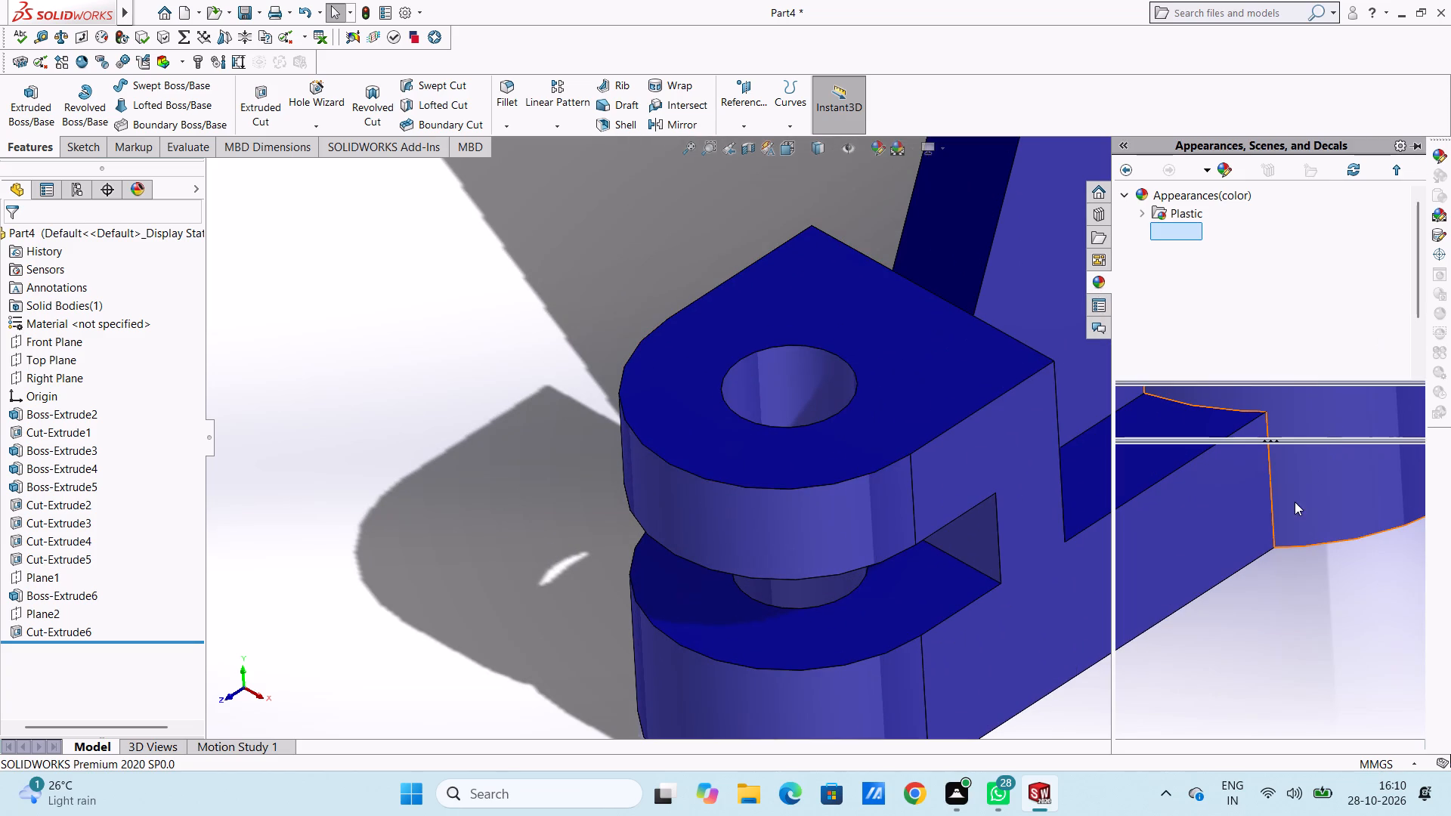
pyautogui.moveTo(1293, 502); pyautogui.dragTo(779, 404)
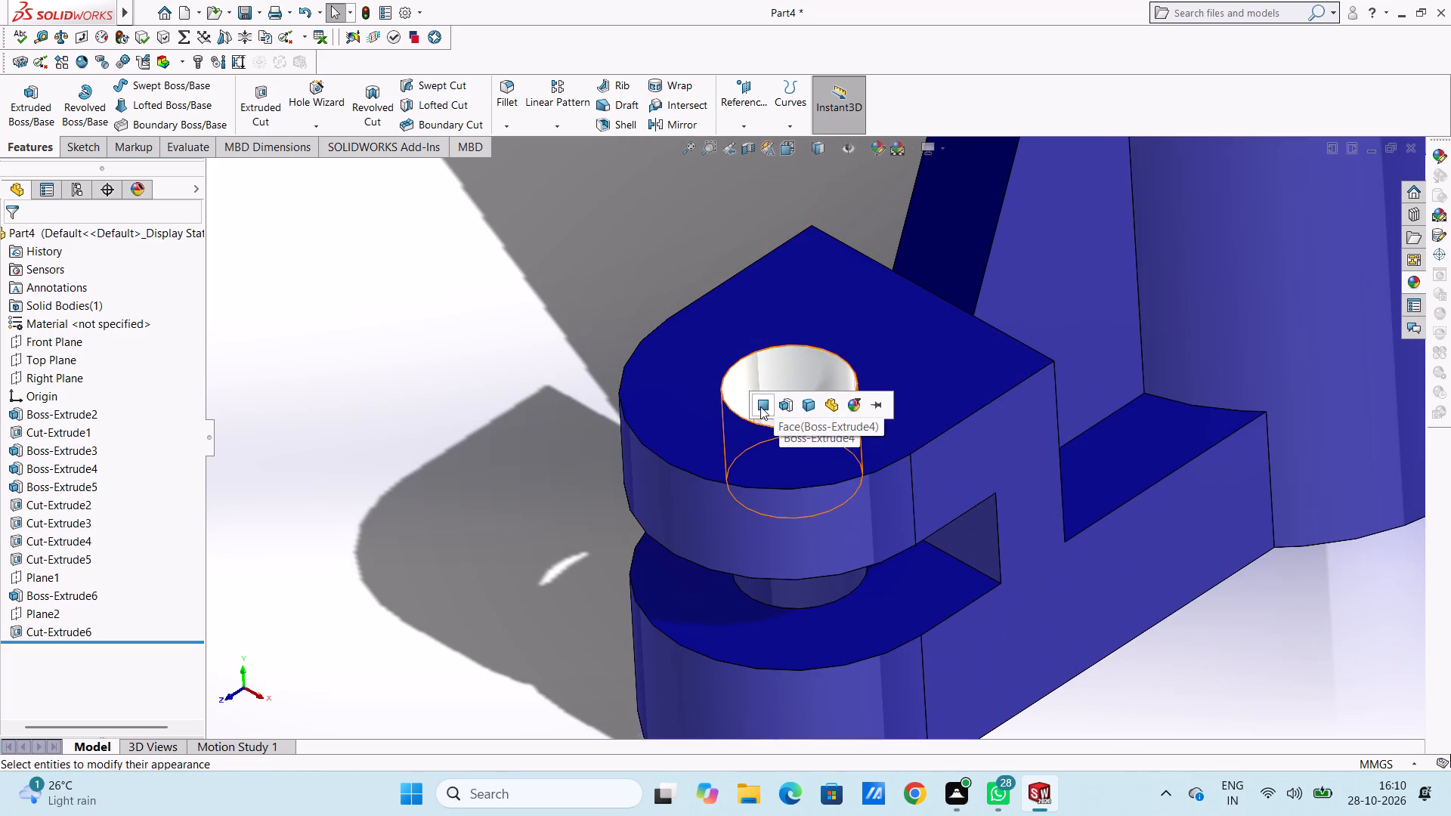
pyautogui.click(1404, 283)
pyautogui.moveTo(1177, 489); pyautogui.dragTo(772, 369)
pyautogui.click(750, 369)
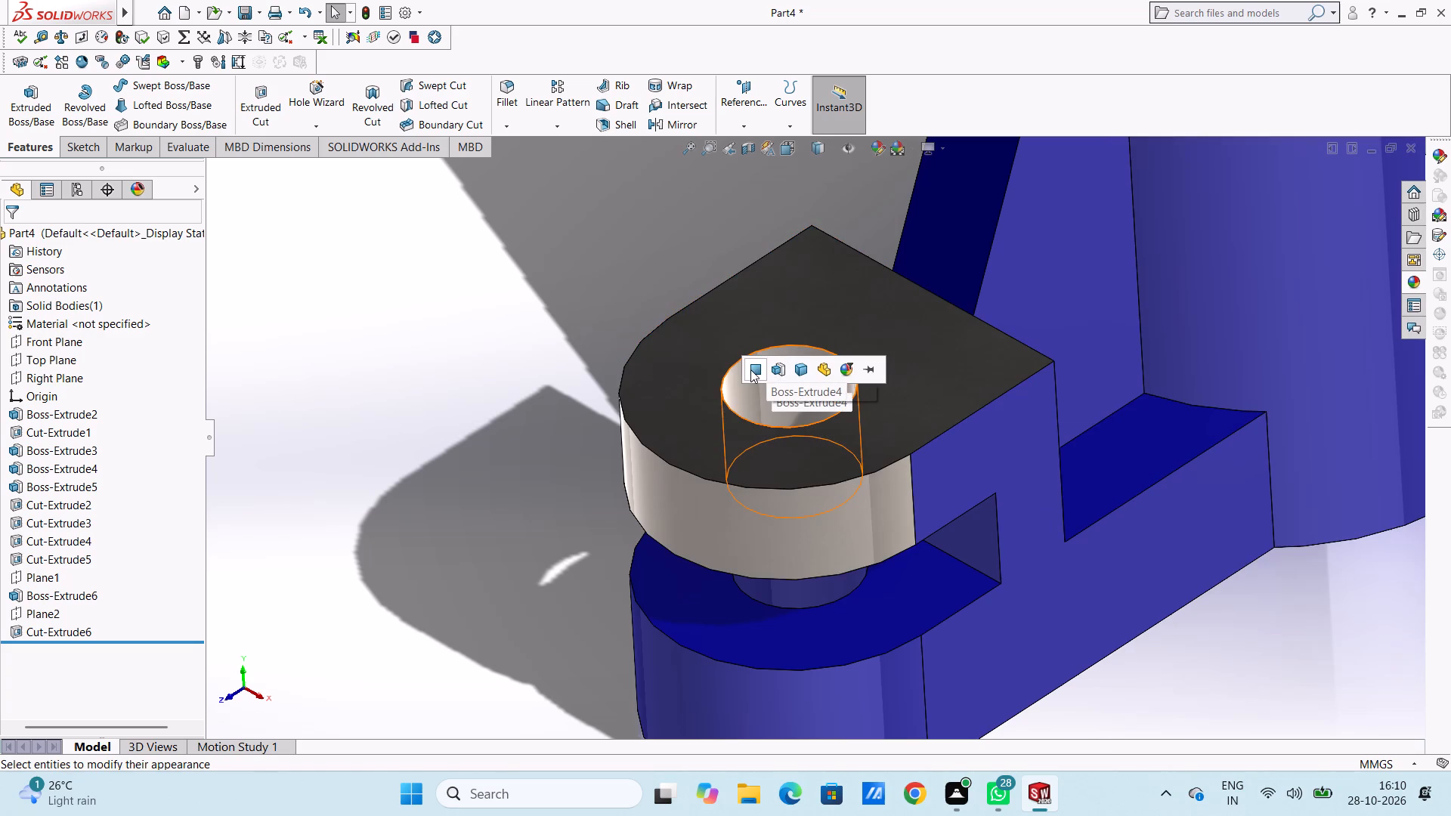
# Apply the polished steel appearance to the hole face in the lower prong of the forked lug.
pyautogui.scroll(4, 812, 493)
pyautogui.scroll(-4, 815, 549)
pyautogui.scroll(-5, 808, 415)
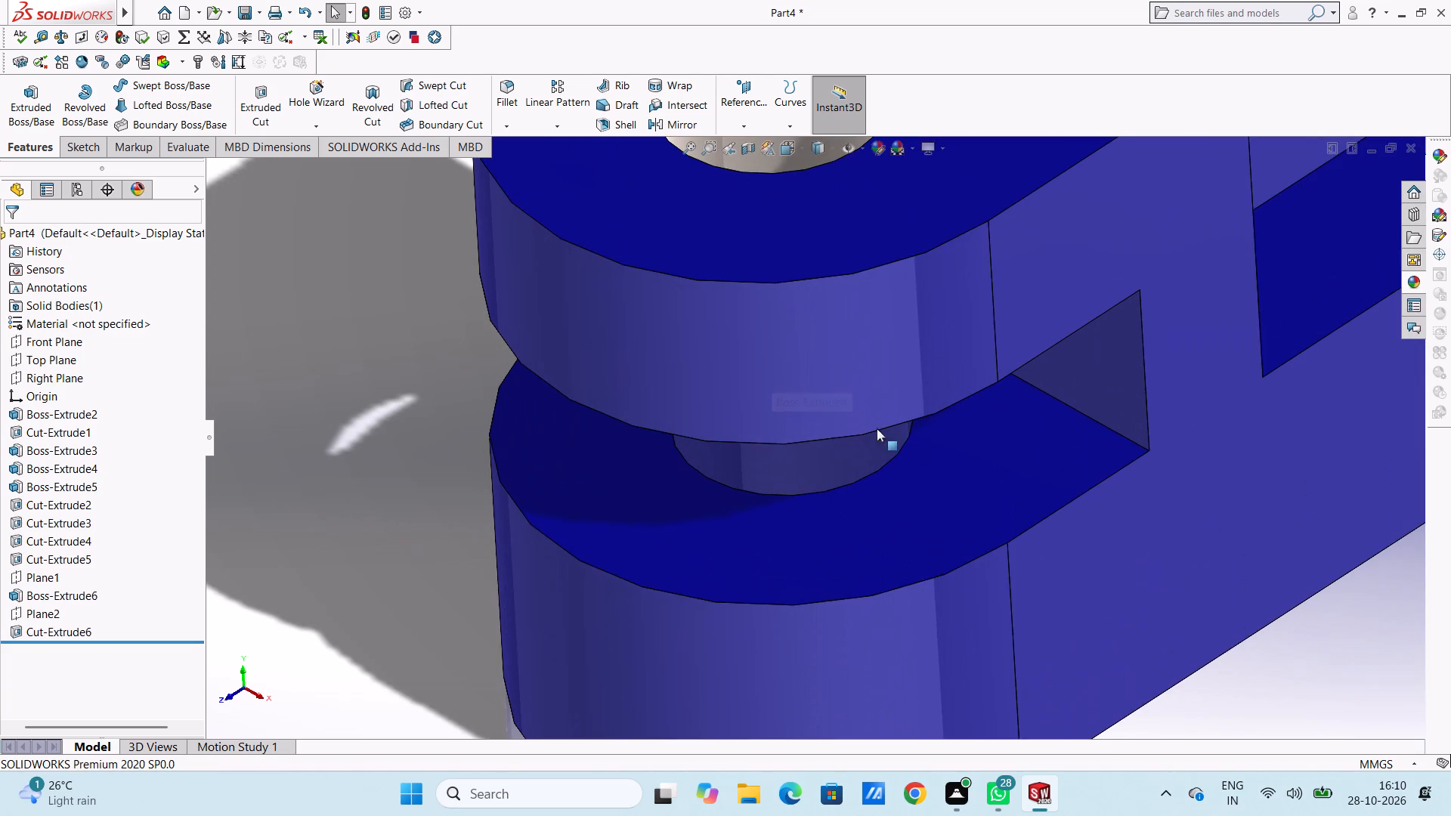
pyautogui.click(1408, 282)
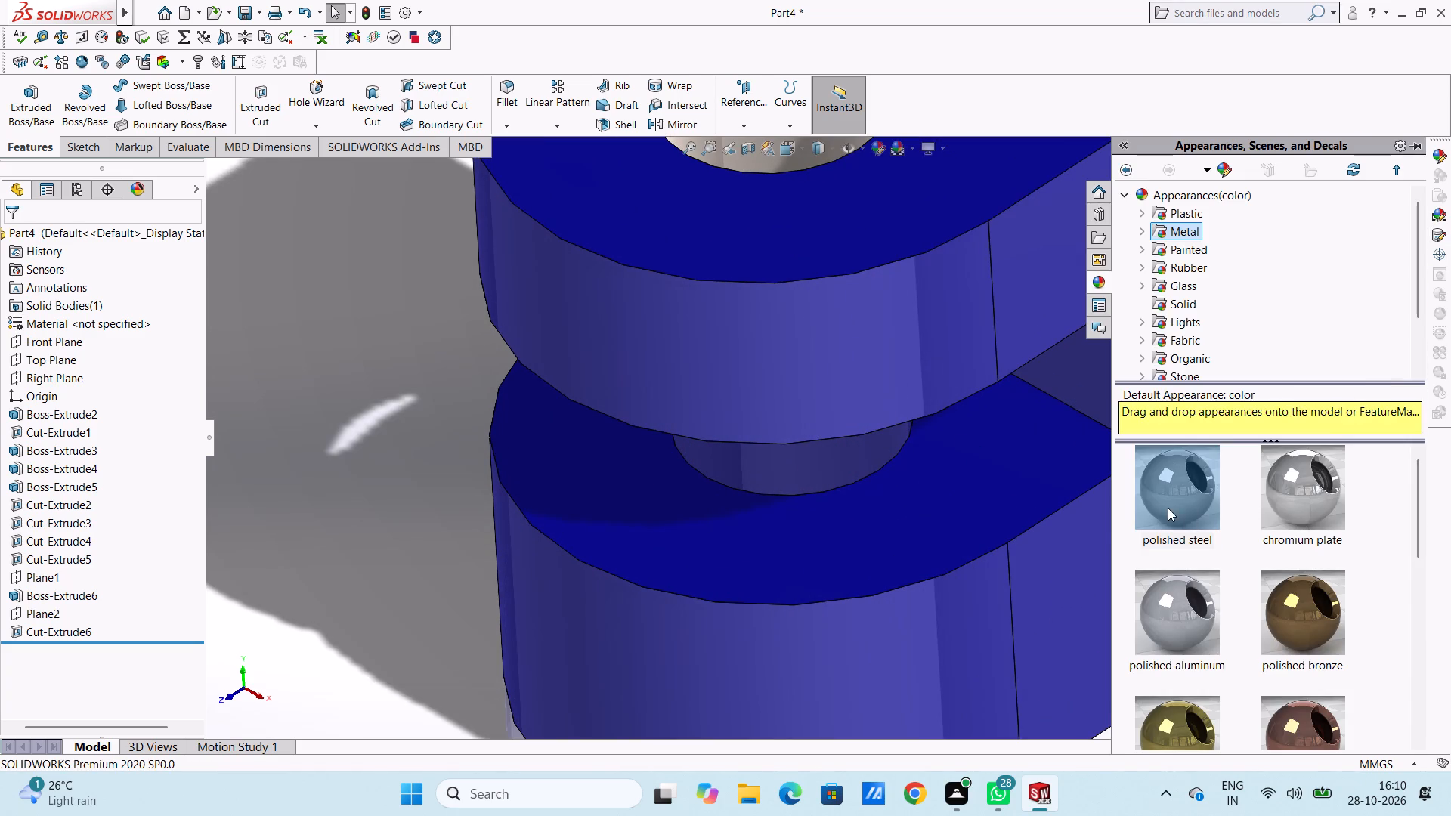
pyautogui.moveTo(1168, 506); pyautogui.dragTo(801, 487)
pyautogui.click(801, 487)
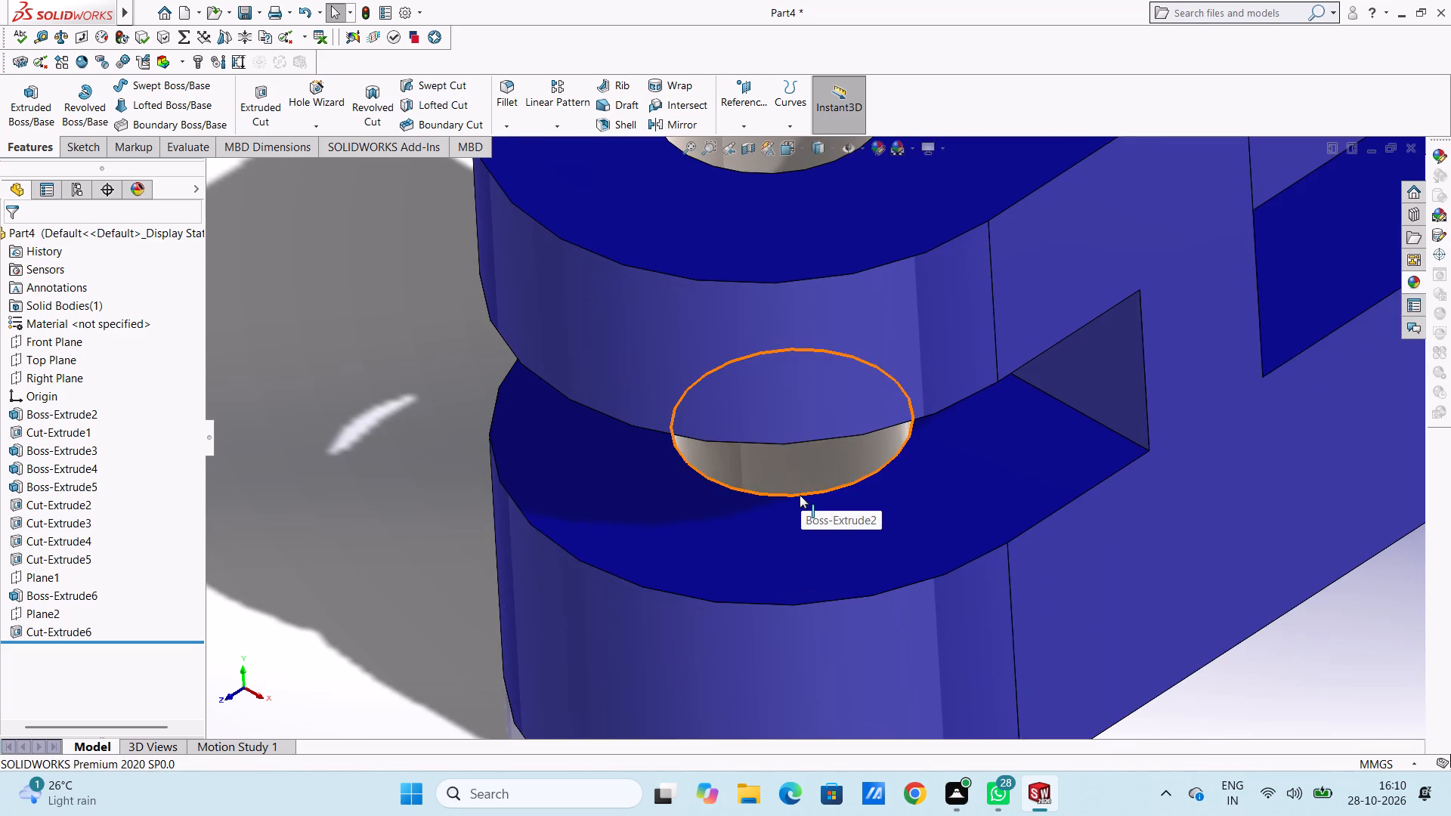
# Apply the polished steel appearance to the Cut-Extrude1 feature, the slot-shaped recess on the slotted arm.
pyautogui.scroll(7, 799, 495)
pyautogui.moveTo(791, 534); pyautogui.dragTo(782, 472, button='middle')
pyautogui.scroll(4, 1159, 436)
pyautogui.moveTo(1074, 357); pyautogui.dragTo(1075, 428, button='middle')
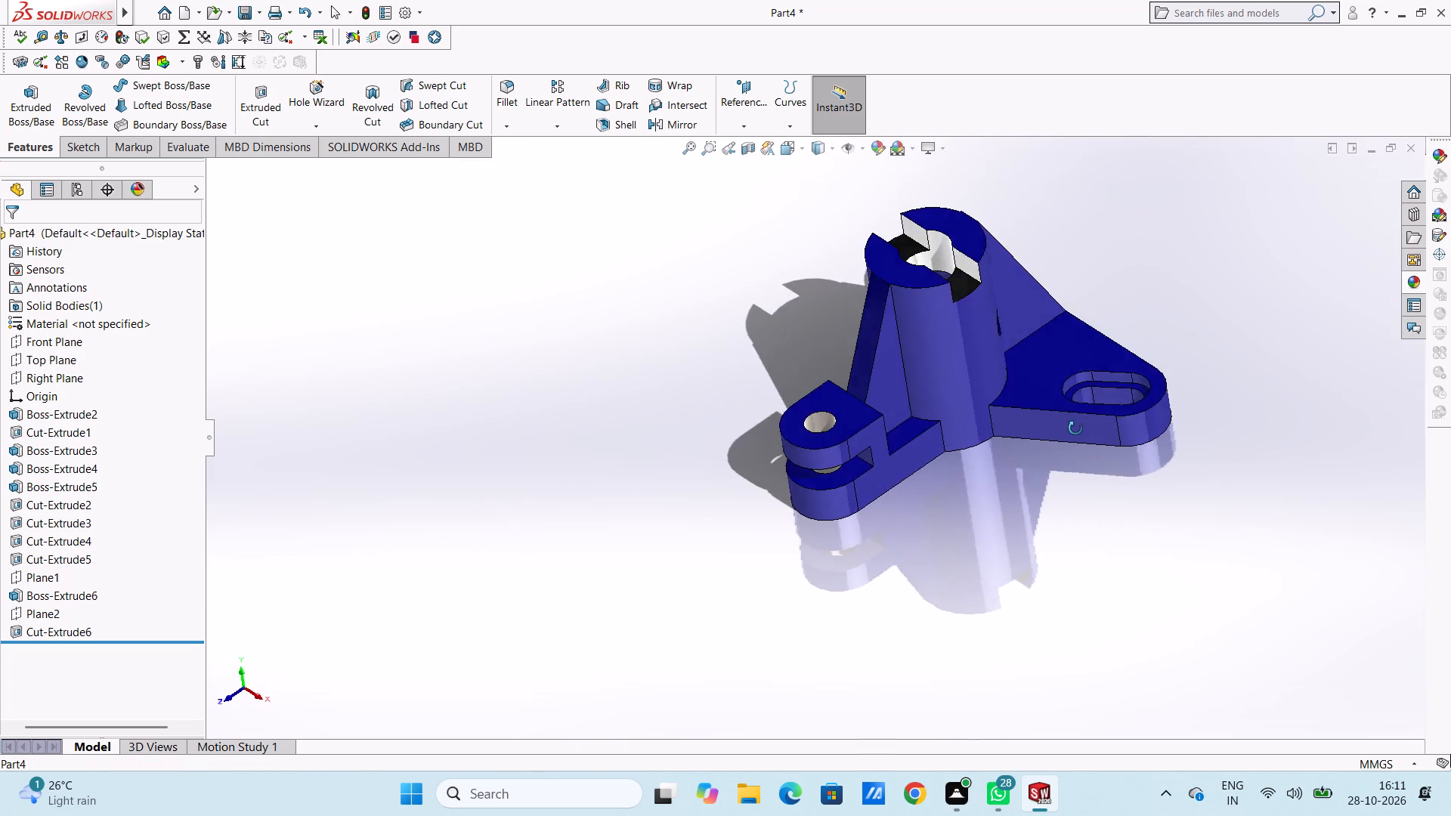
pyautogui.moveTo(1075, 428); pyautogui.dragTo(1082, 428, button='middle')
pyautogui.scroll(-6, 1085, 358)
pyautogui.scroll(-6, 998, 539)
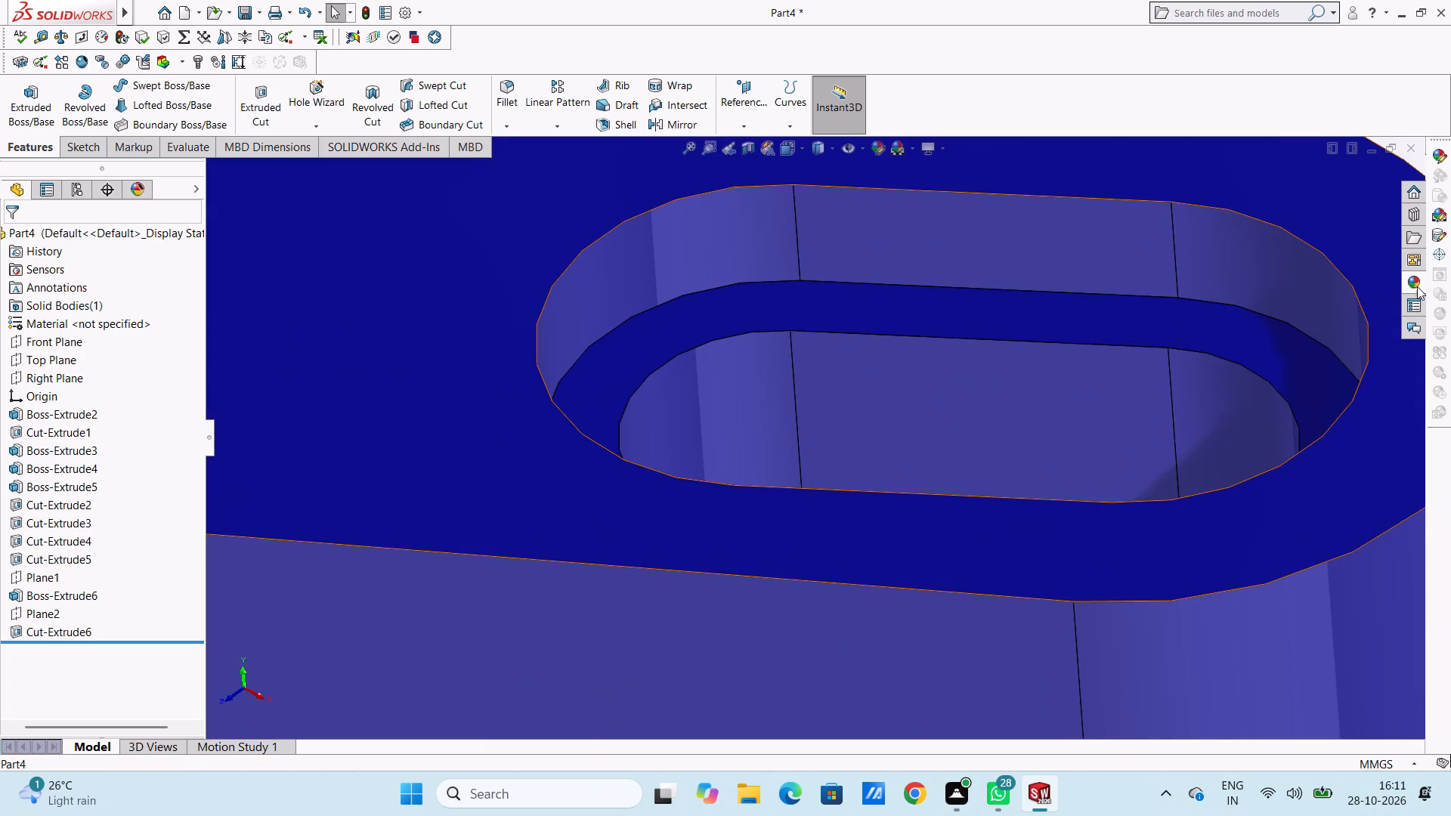
pyautogui.click(1408, 281)
pyautogui.moveTo(1170, 500); pyautogui.dragTo(953, 320)
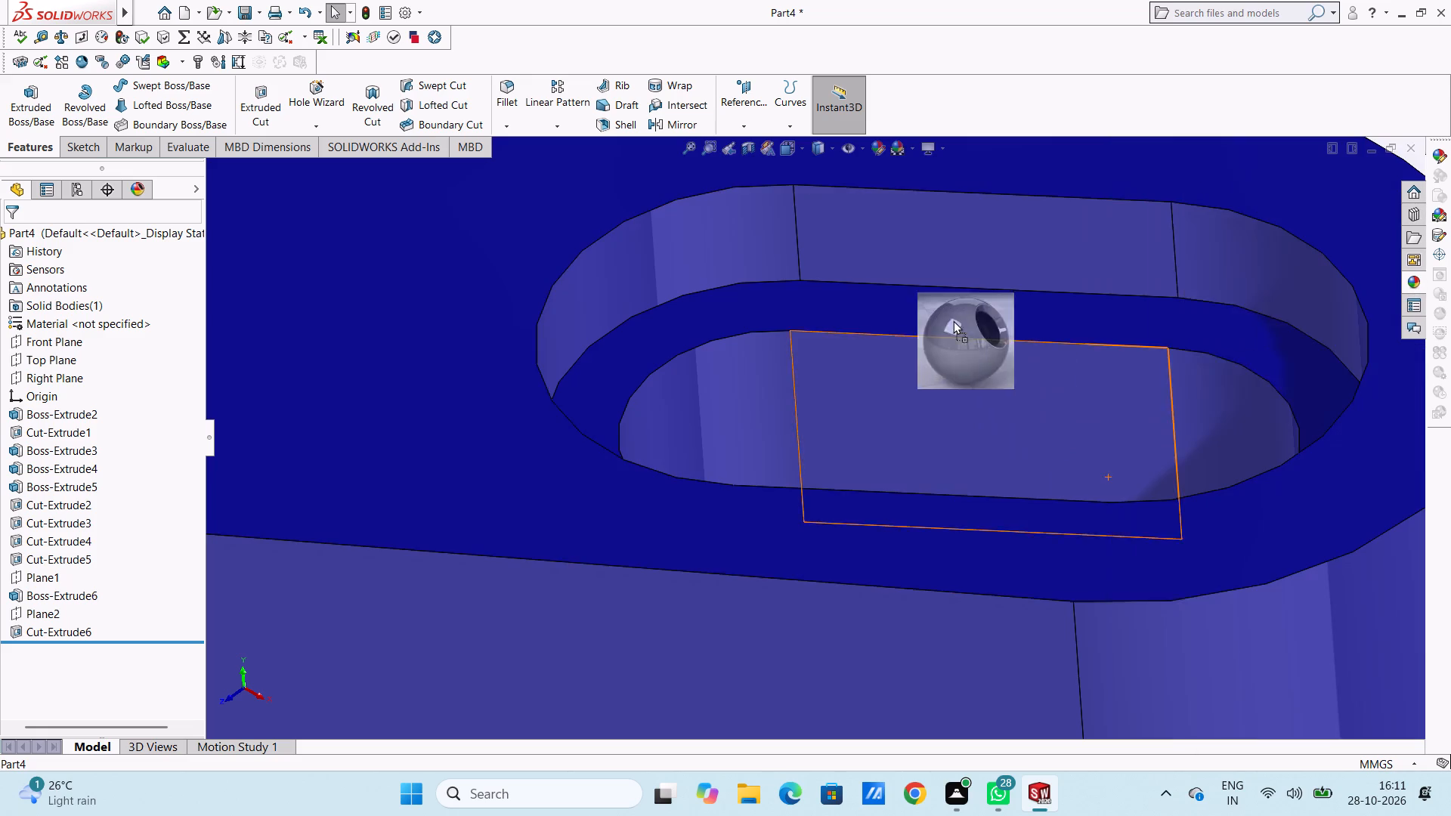
pyautogui.moveTo(953, 320); pyautogui.dragTo(937, 274)
pyautogui.click(961, 282)
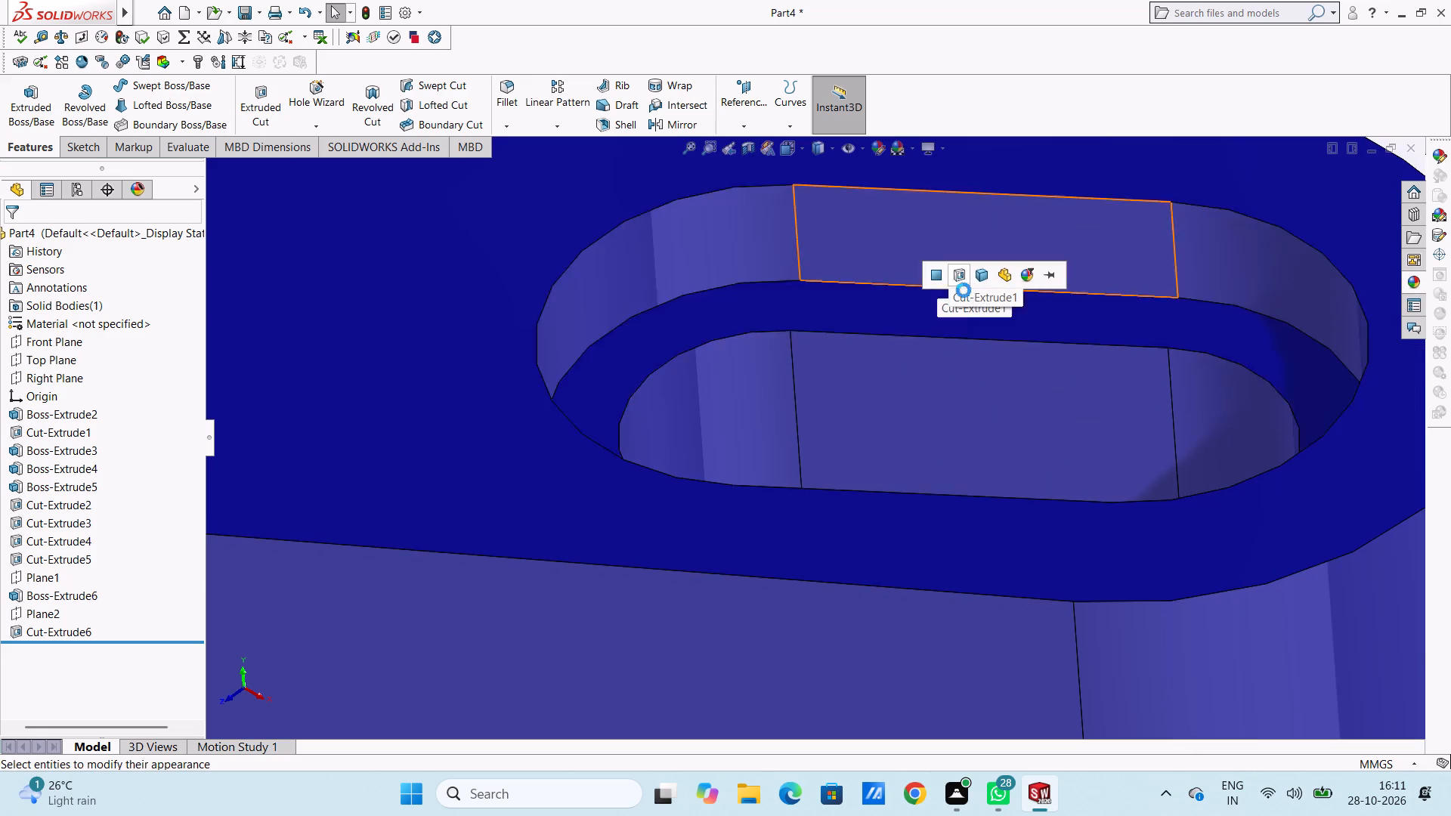
# Apply the polished steel appearance to one straight wall face of the inner through-slot in the same arm.
pyautogui.scroll(5, 989, 350)
pyautogui.moveTo(901, 417); pyautogui.dragTo(856, 473, button='middle')
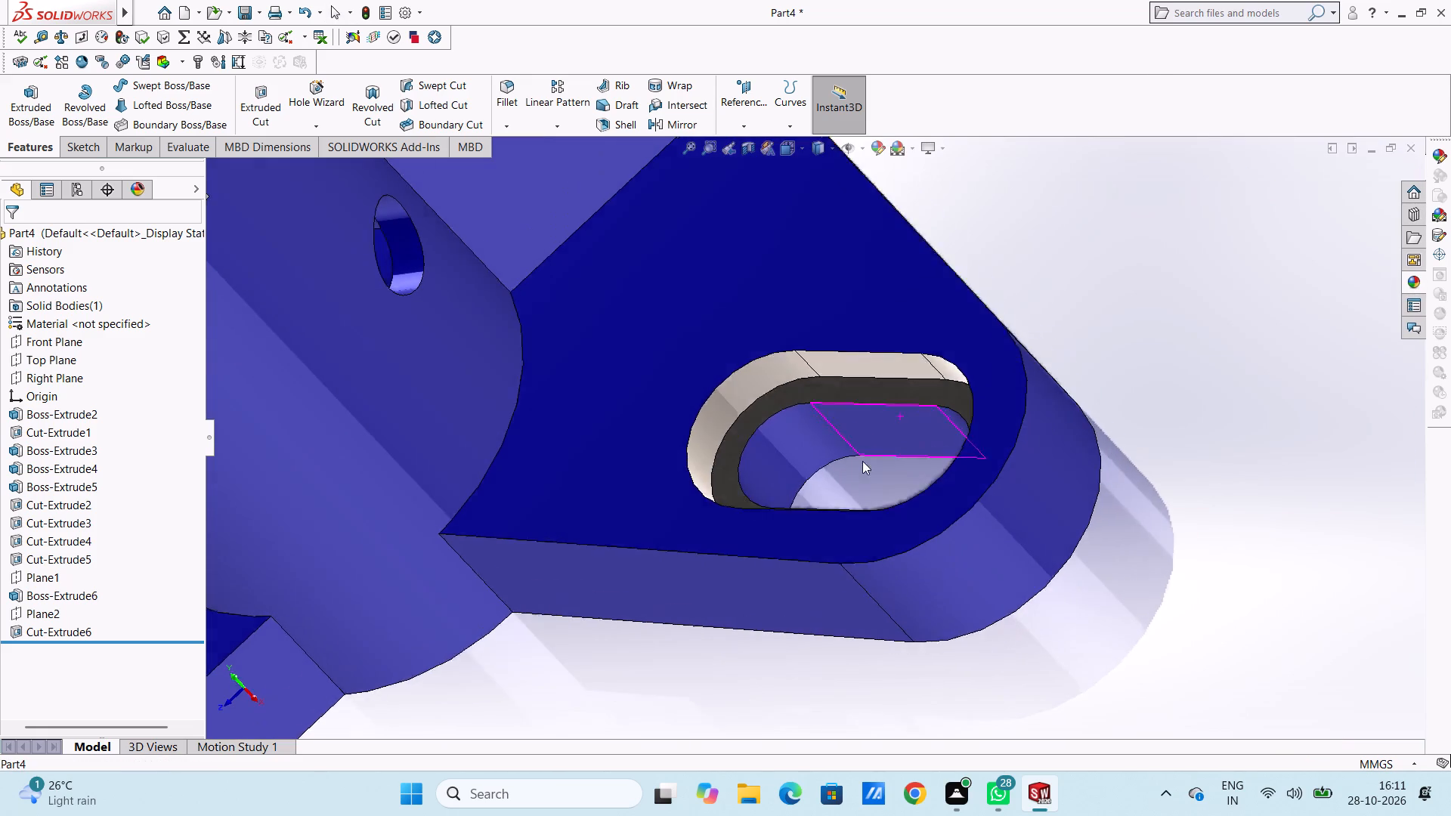
pyautogui.middleClick(880, 446)
pyautogui.middleClick(889, 447)
pyautogui.scroll(-6, 863, 432)
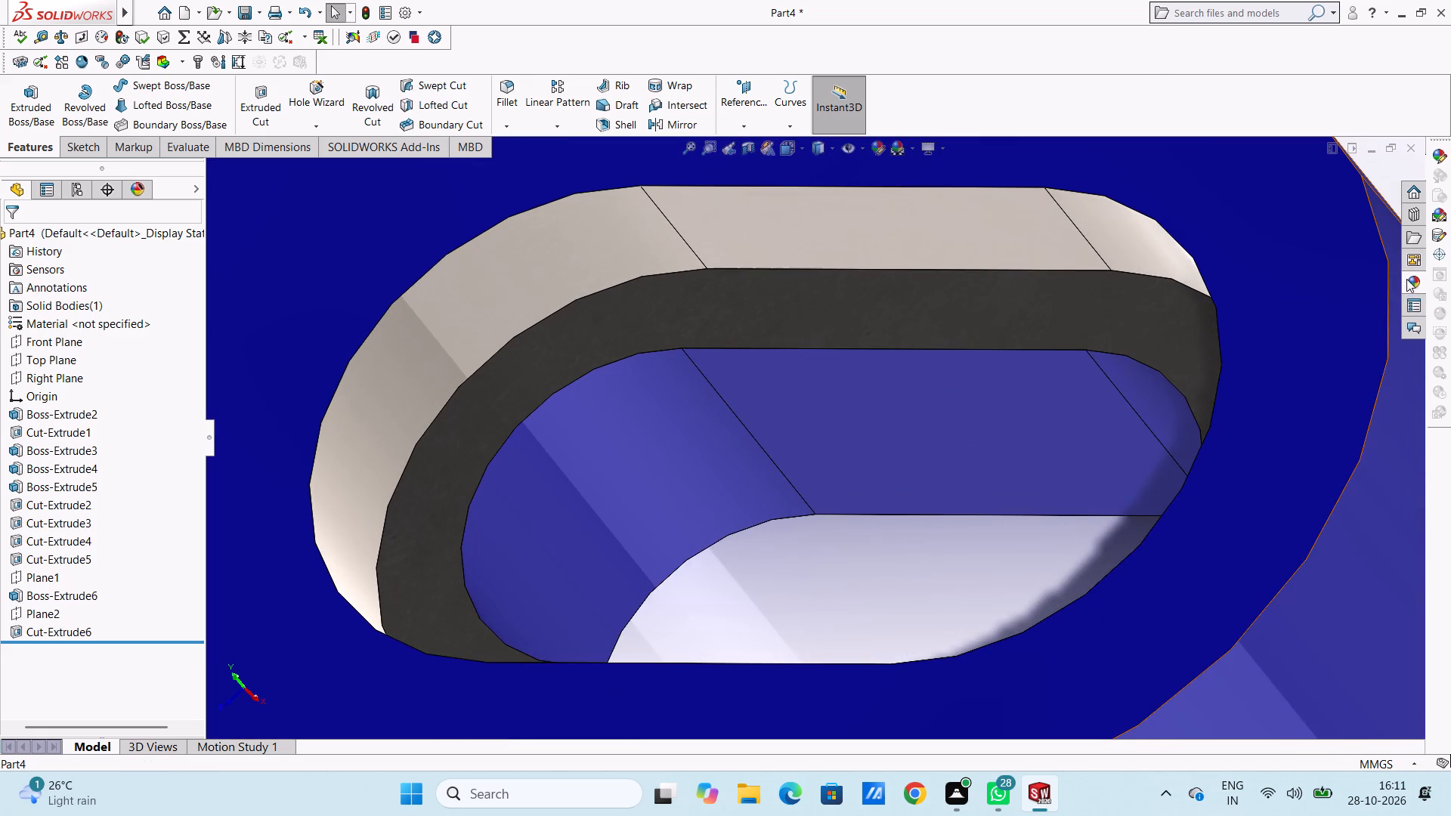
pyautogui.click(1406, 279)
pyautogui.moveTo(1199, 490); pyautogui.dragTo(879, 447)
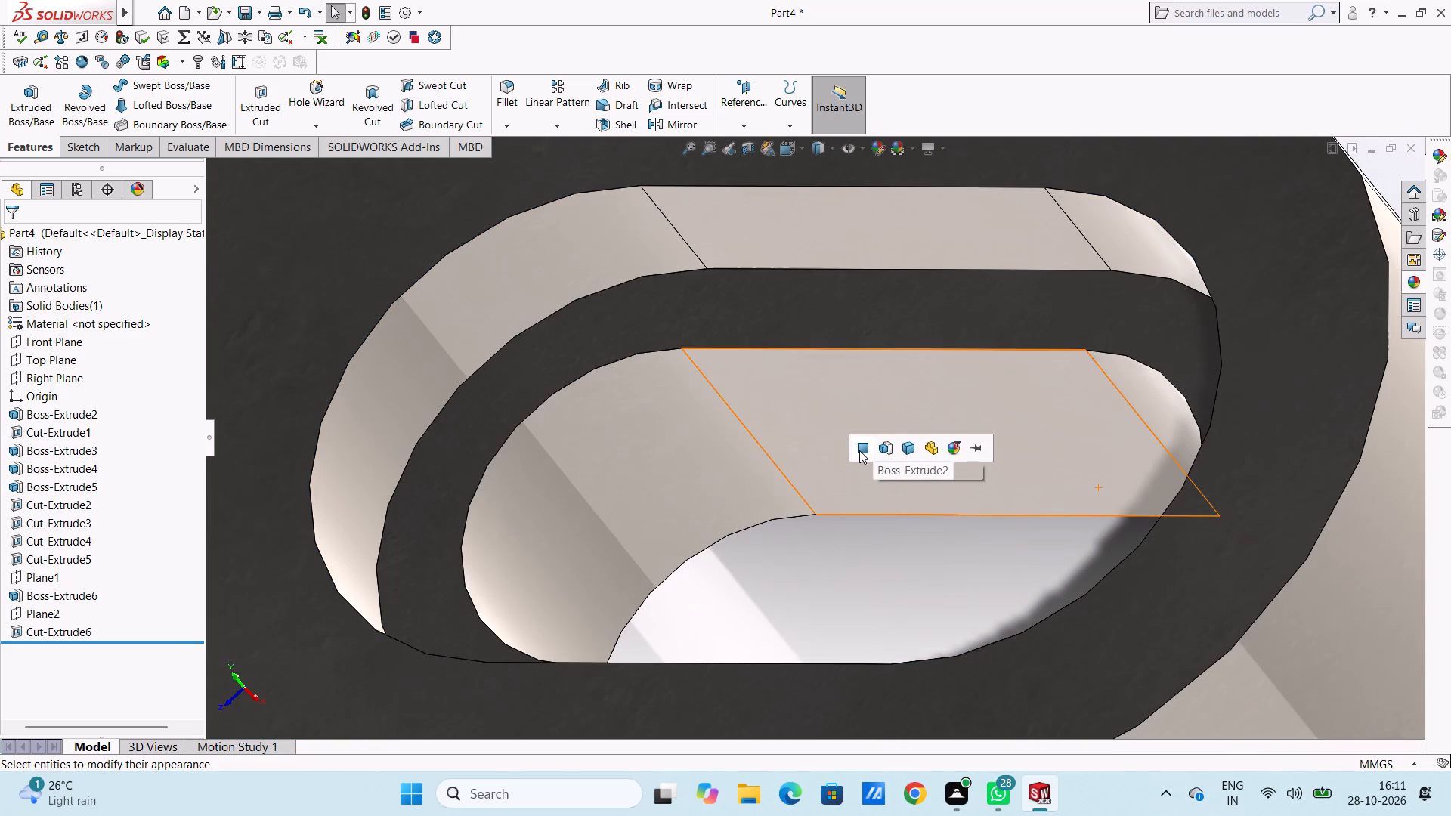
pyautogui.click(859, 450)
# Apply the polished steel appearance to the adjoining rounded end face of the inner through-slot.
pyautogui.scroll(5, 779, 481)
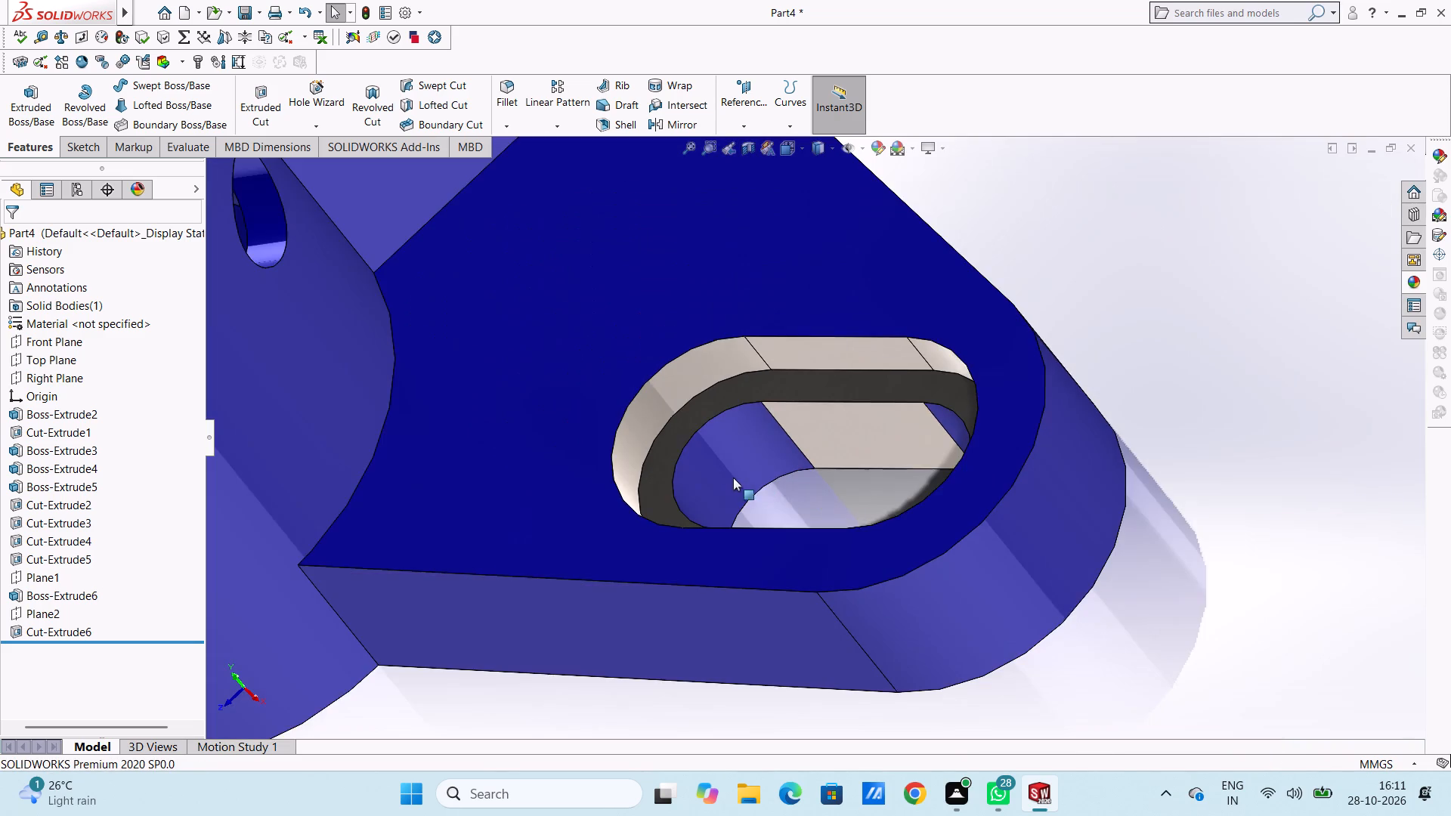
pyautogui.scroll(4, 732, 474)
pyautogui.scroll(-6, 744, 459)
pyautogui.moveTo(899, 459); pyautogui.dragTo(930, 546, button='middle')
pyautogui.scroll(-4, 902, 483)
pyautogui.click(1413, 281)
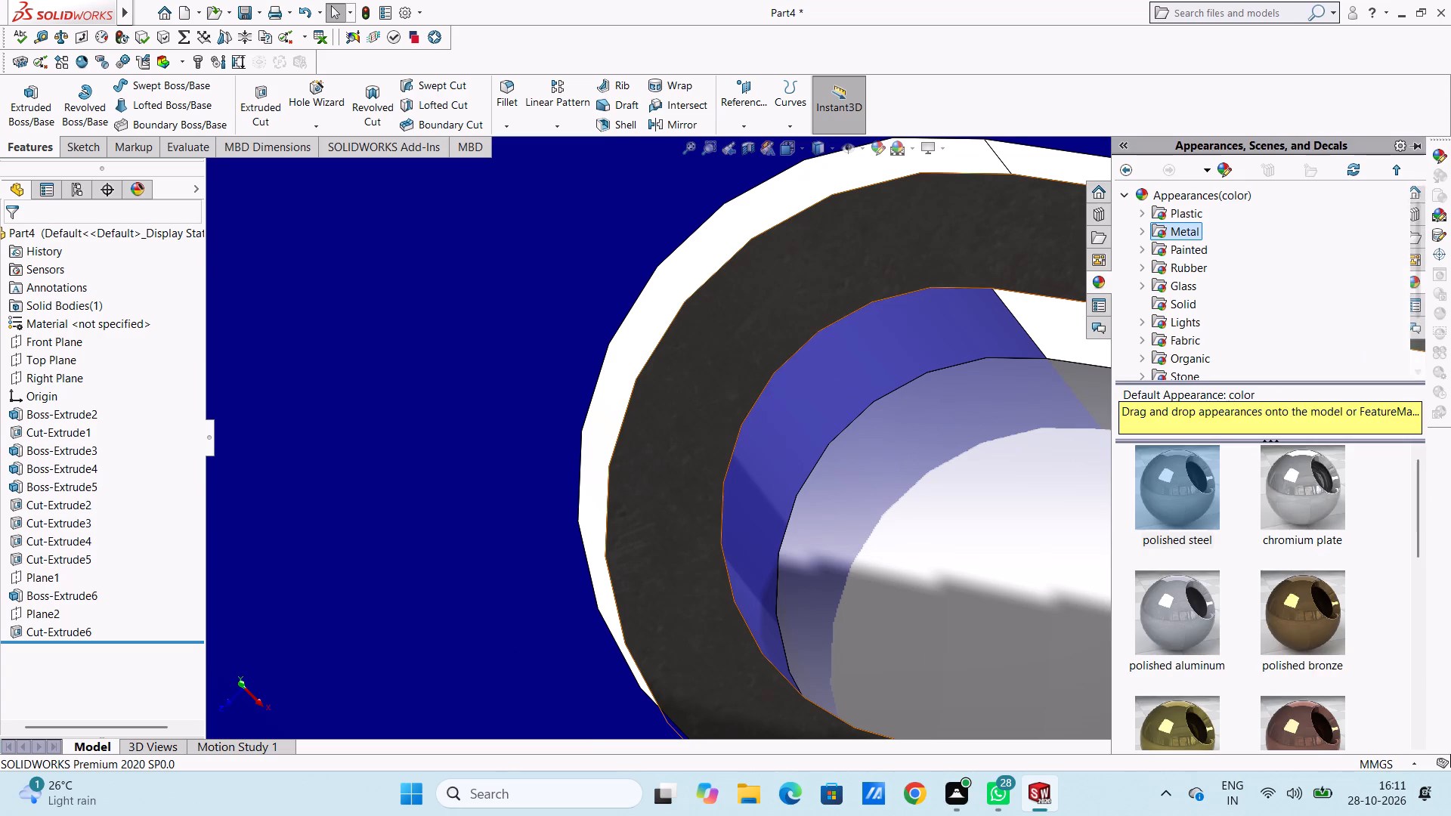
pyautogui.moveTo(1175, 491); pyautogui.dragTo(846, 411)
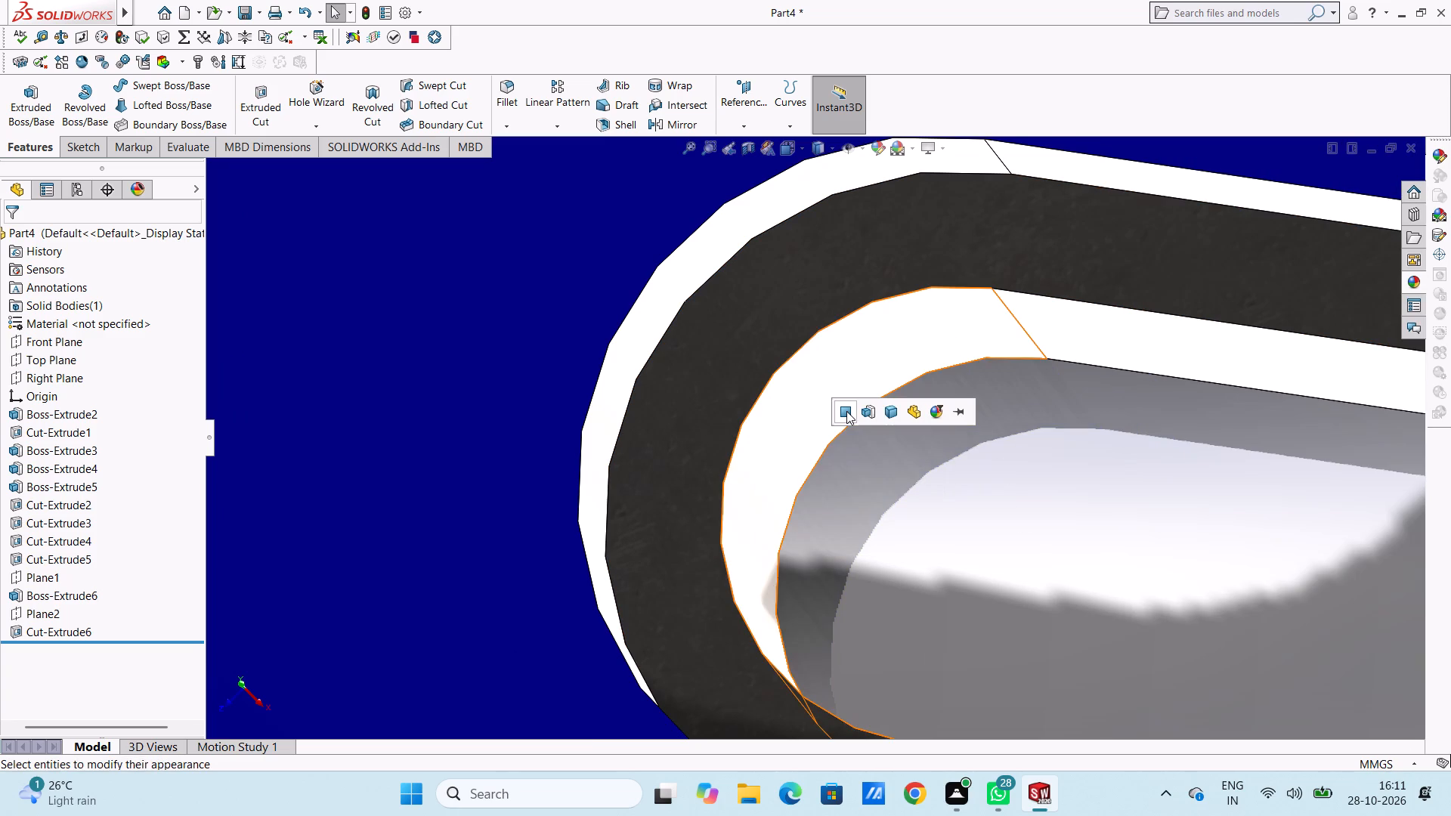
pyautogui.click(846, 411)
# Apply the polished steel appearance to the opposite straight wall face of the inner through-slot.
pyautogui.scroll(5, 1060, 443)
pyautogui.moveTo(1010, 474); pyautogui.dragTo(1042, 607, button='middle')
pyautogui.scroll(-5, 1042, 597)
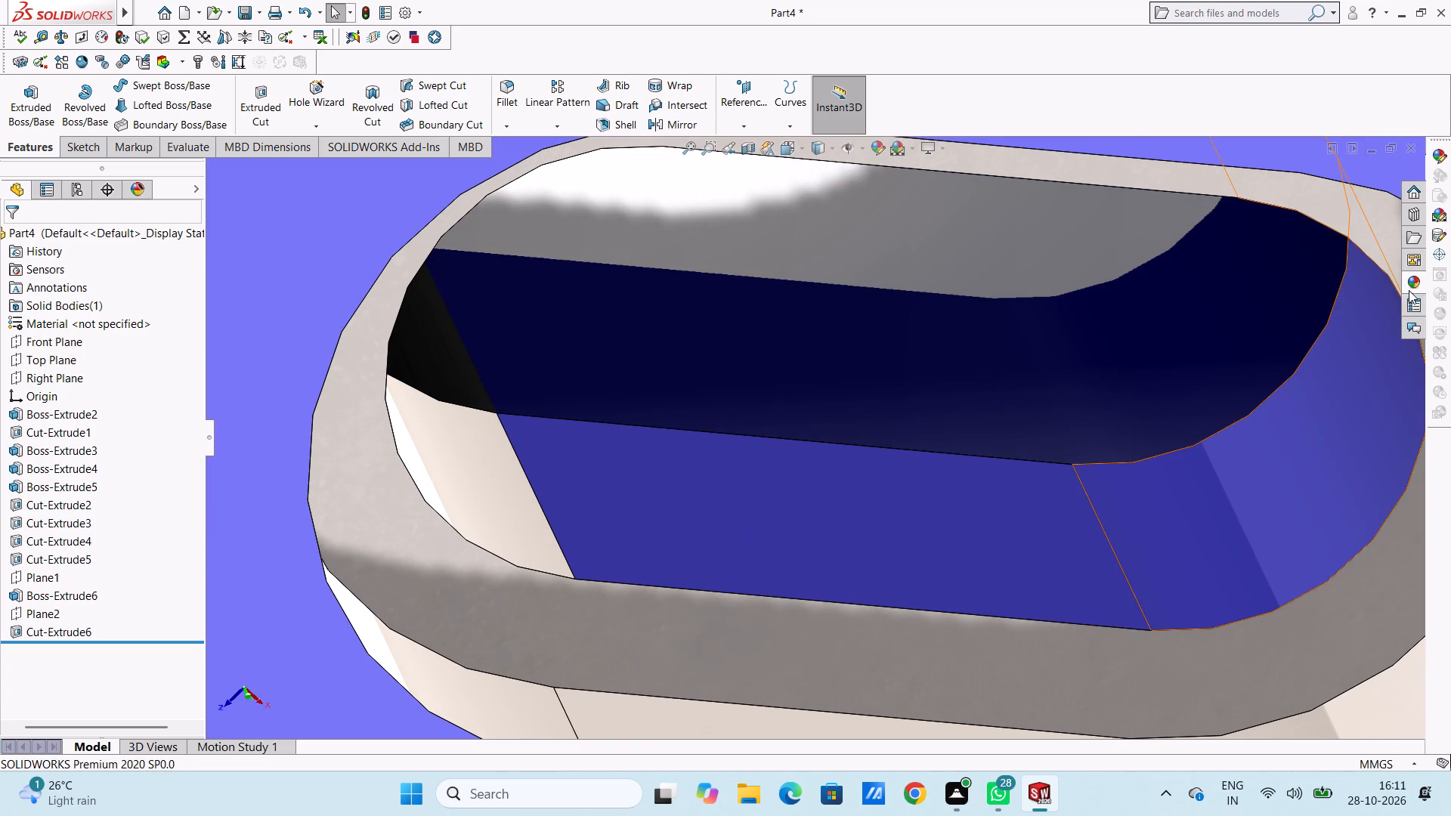
pyautogui.click(1412, 280)
pyautogui.moveTo(1188, 481); pyautogui.dragTo(951, 543)
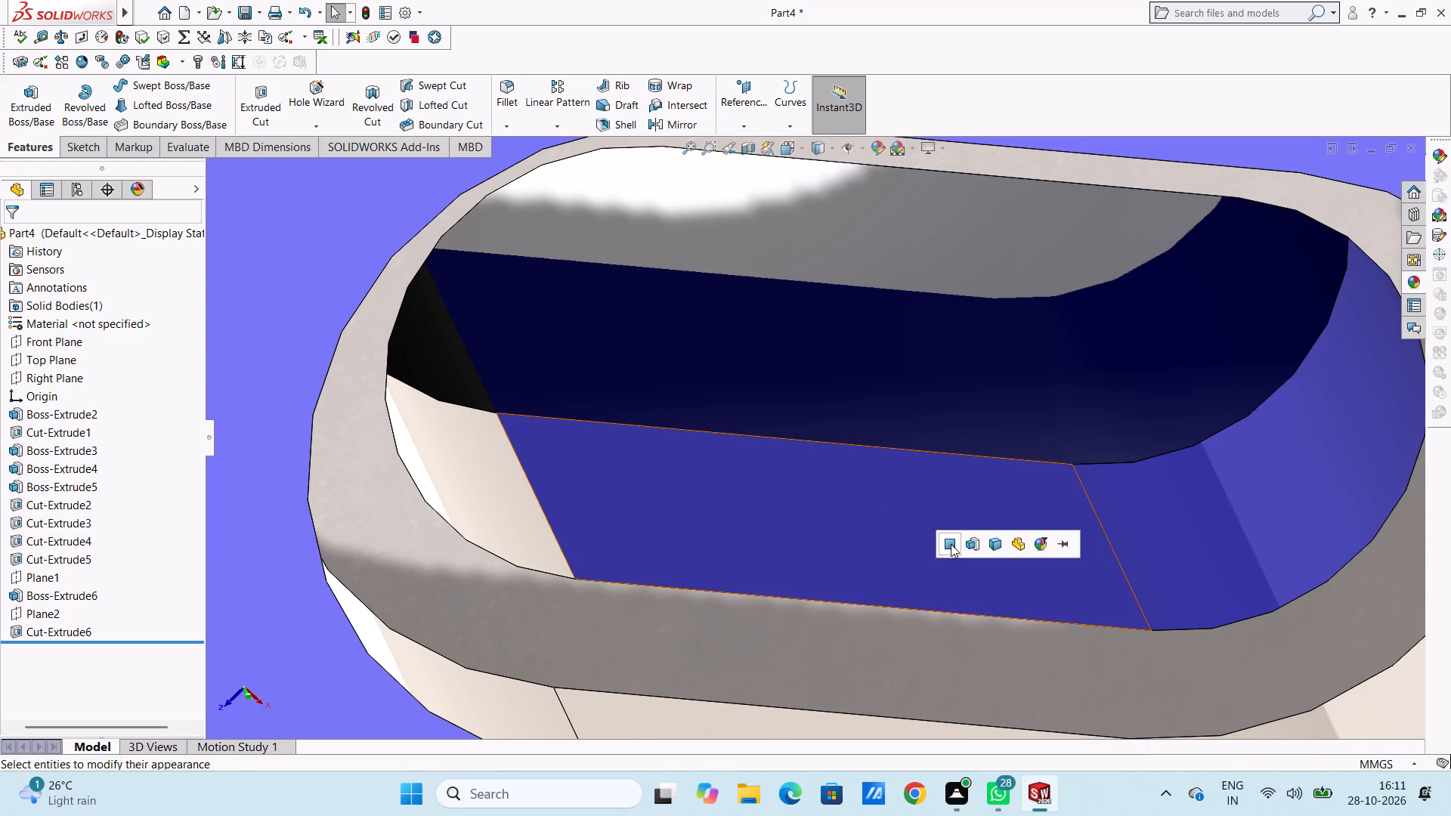
pyautogui.click(951, 544)
# Apply the polished steel appearance to the remaining rounded end face of the inner through-slot.
pyautogui.click(1407, 282)
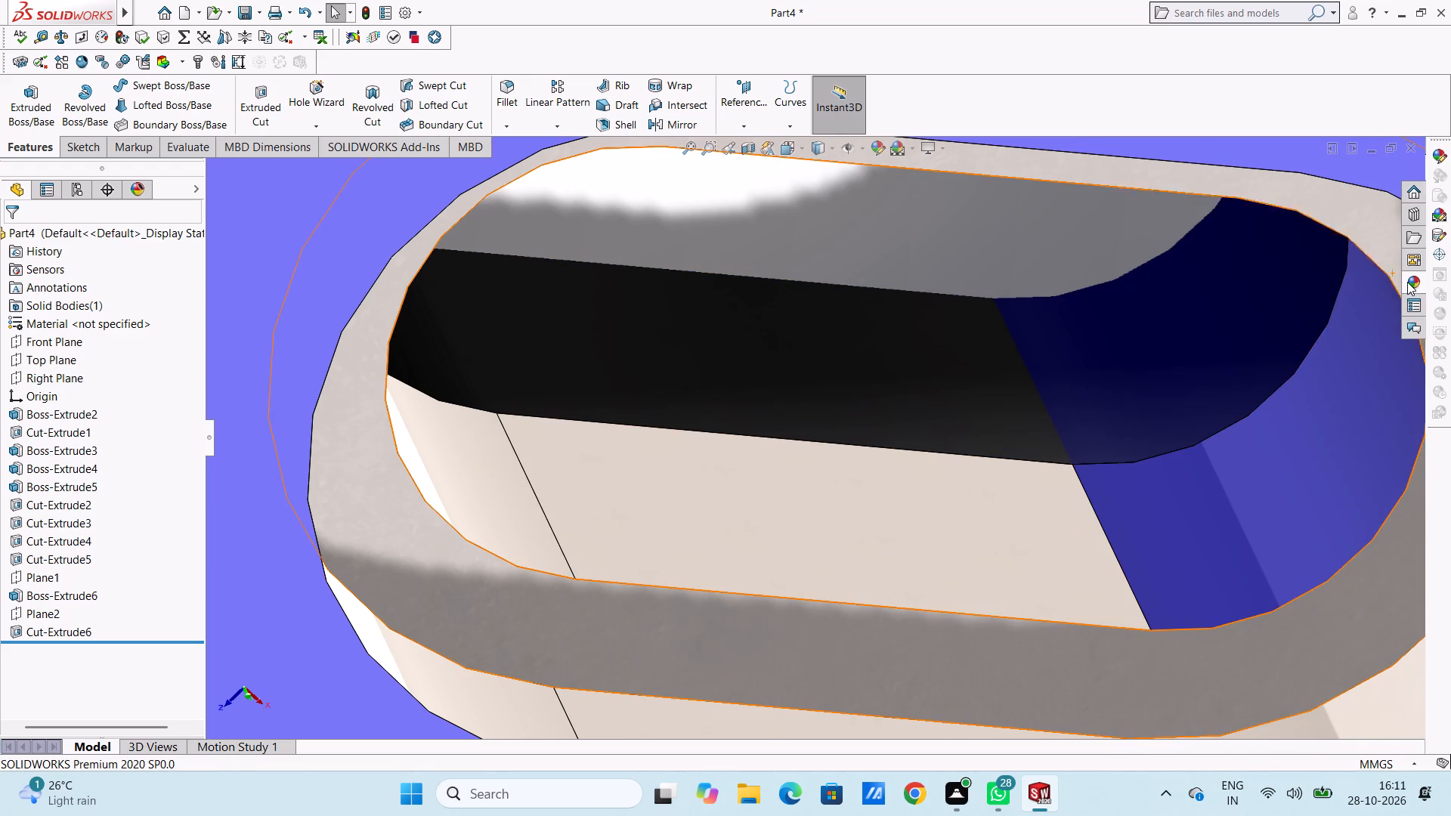
pyautogui.moveTo(1200, 491); pyautogui.dragTo(1228, 498)
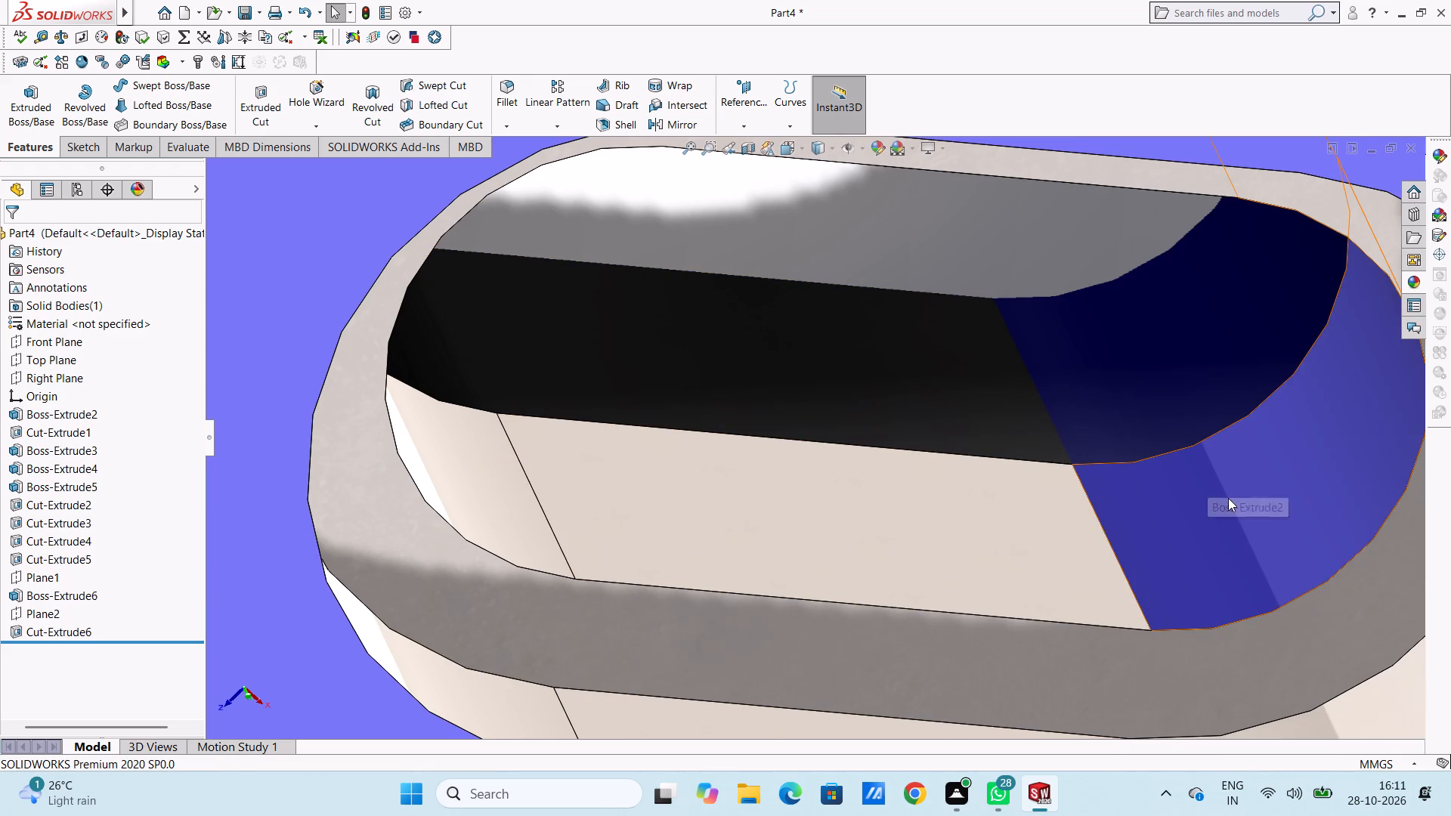
pyautogui.click(1407, 279)
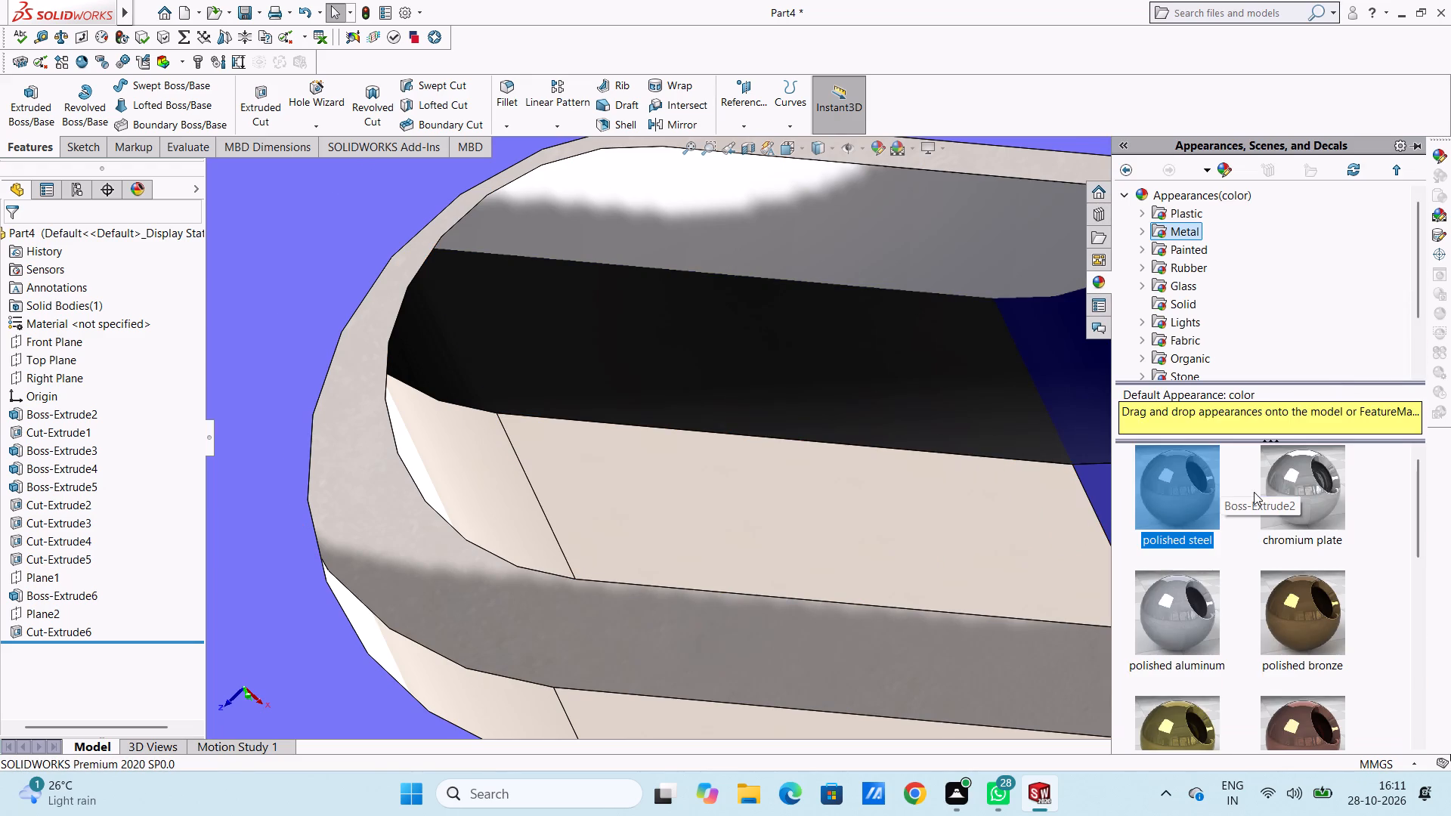
pyautogui.moveTo(1192, 488); pyautogui.dragTo(1241, 499)
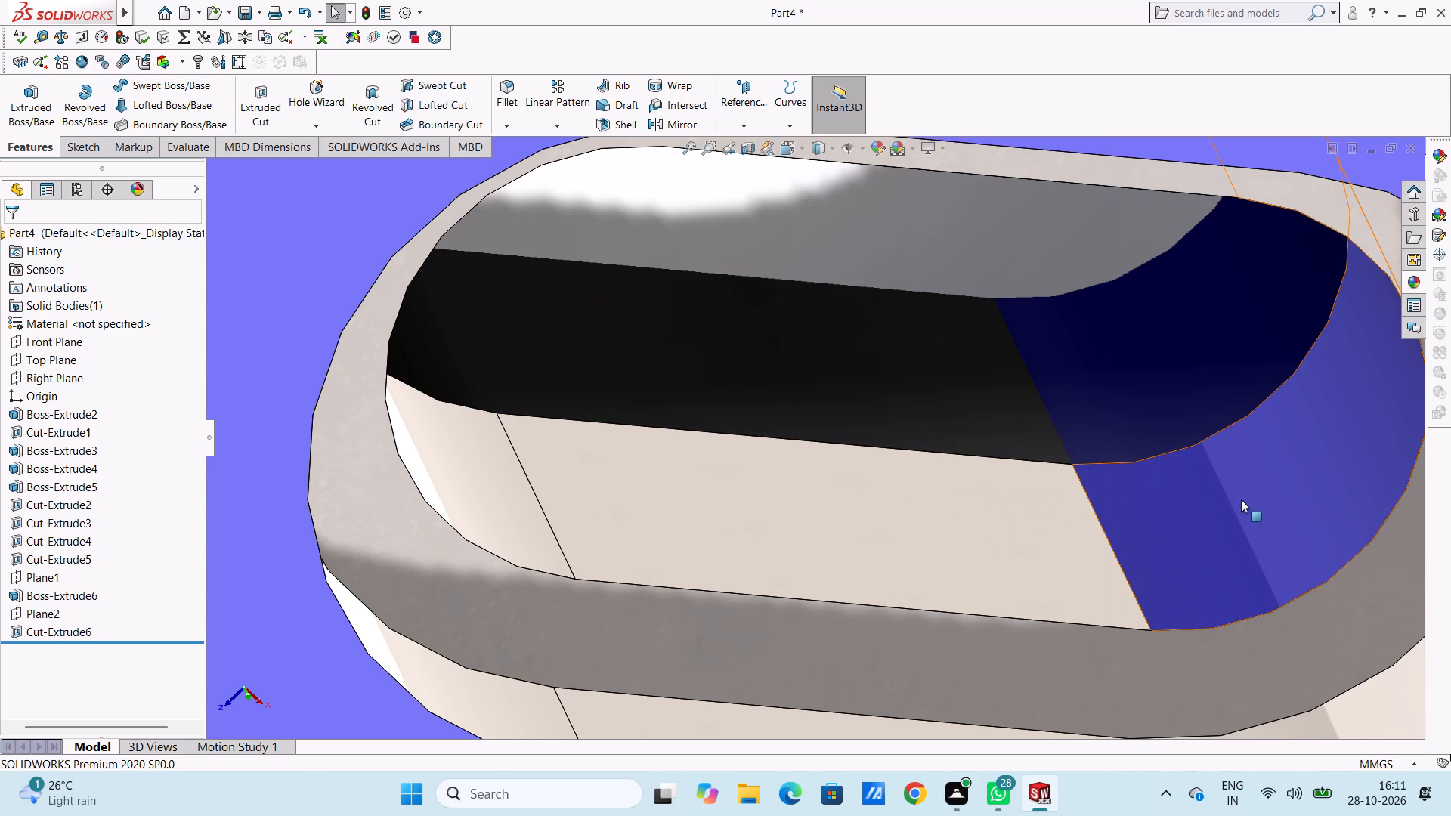
pyautogui.scroll(-4, 1226, 527)
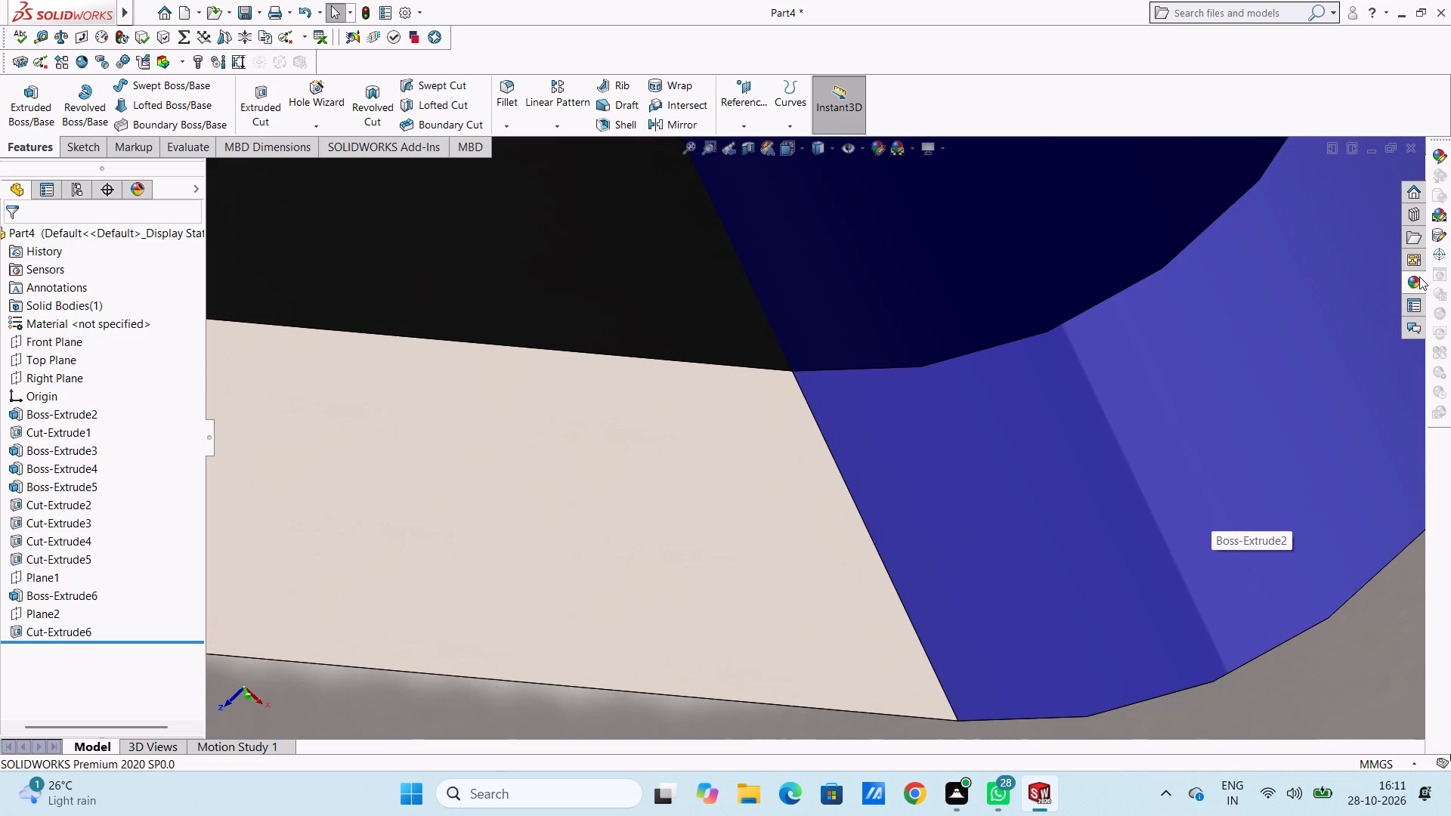
pyautogui.click(1419, 277)
pyautogui.moveTo(1165, 487); pyautogui.dragTo(1045, 496)
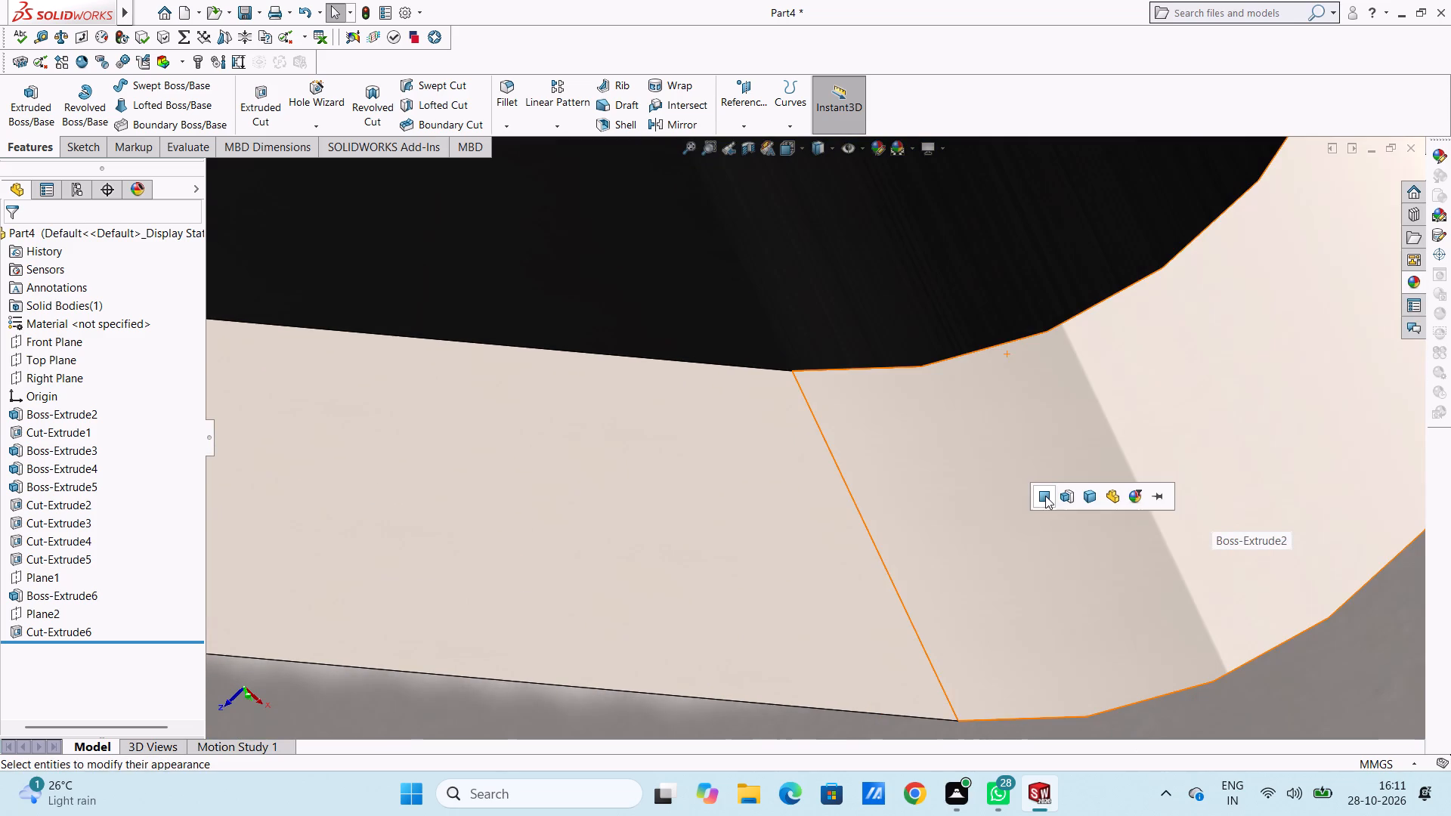
pyautogui.click(1045, 495)
# Apply the polished steel appearance to one straight wall face of the inner through-slot in the other slotted arm.
pyautogui.scroll(10, 1037, 502)
pyautogui.scroll(5, 914, 539)
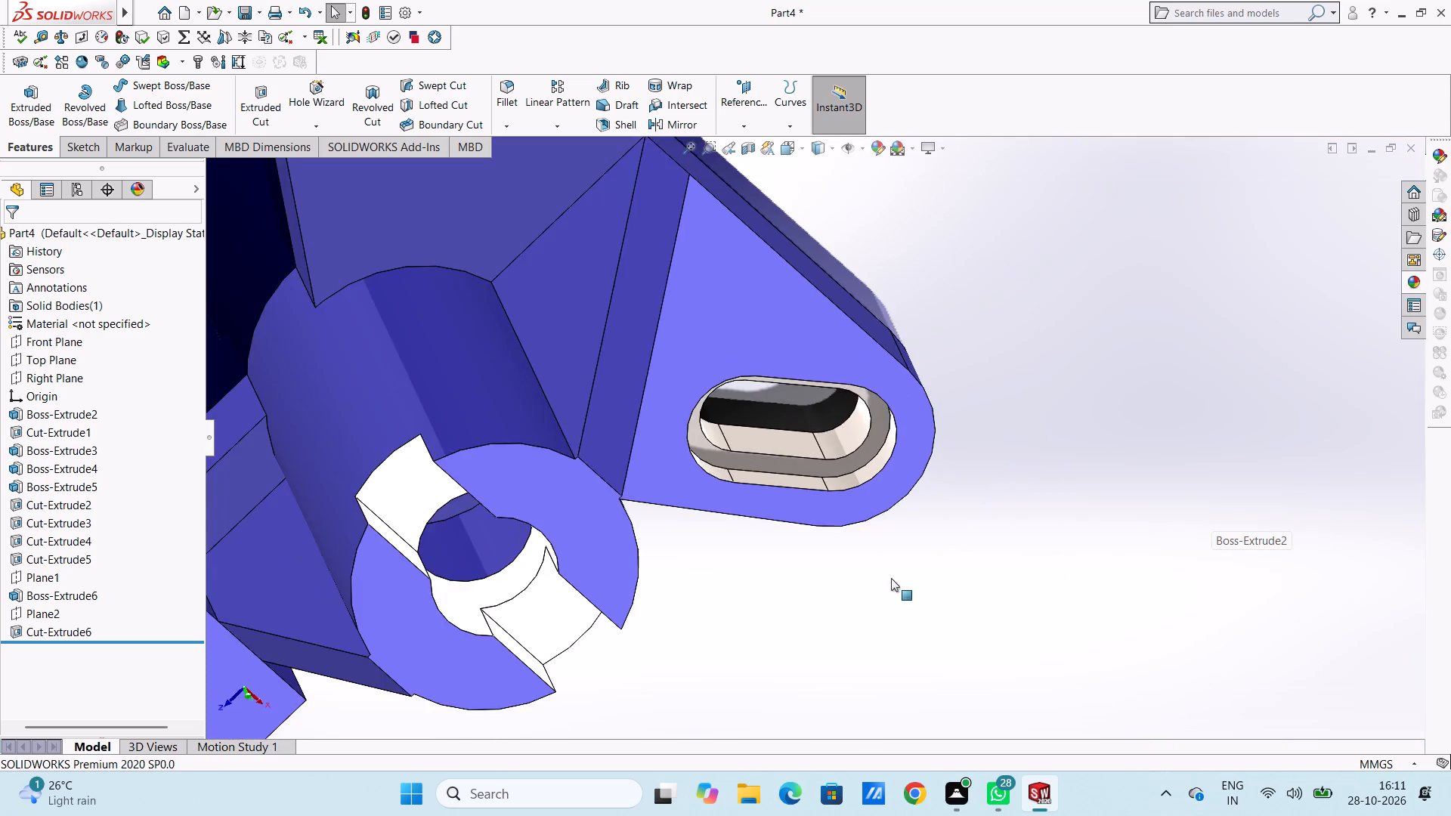
pyautogui.moveTo(877, 589); pyautogui.dragTo(886, 319, button='middle')
pyautogui.scroll(5, 875, 376)
pyautogui.moveTo(1103, 497); pyautogui.dragTo(1088, 379, button='middle')
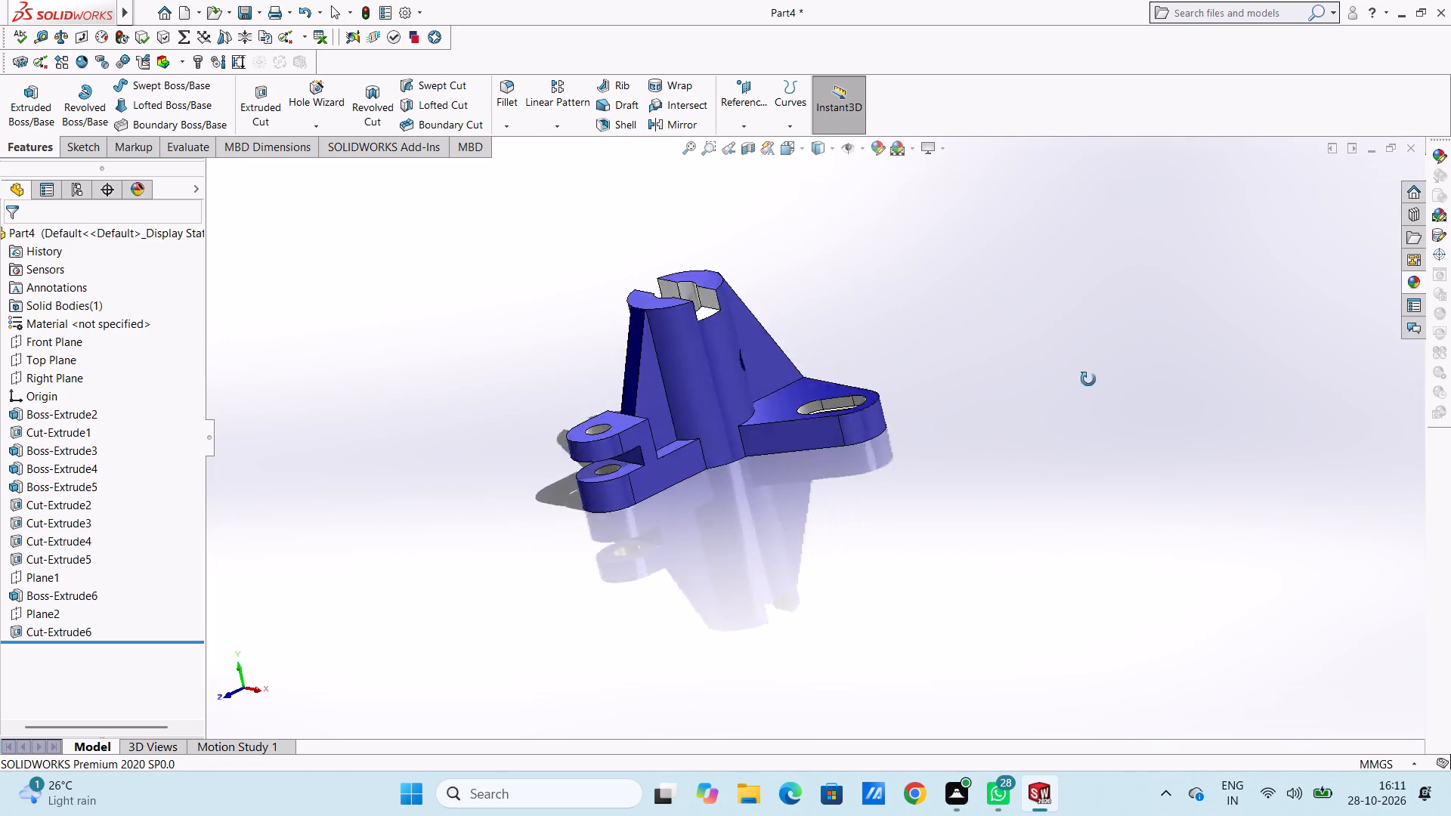
pyautogui.moveTo(1088, 379); pyautogui.dragTo(1168, 370, button='middle')
pyautogui.moveTo(1193, 376); pyautogui.dragTo(1283, 465, button='middle')
pyautogui.moveTo(640, 485); pyautogui.dragTo(702, 610, button='middle')
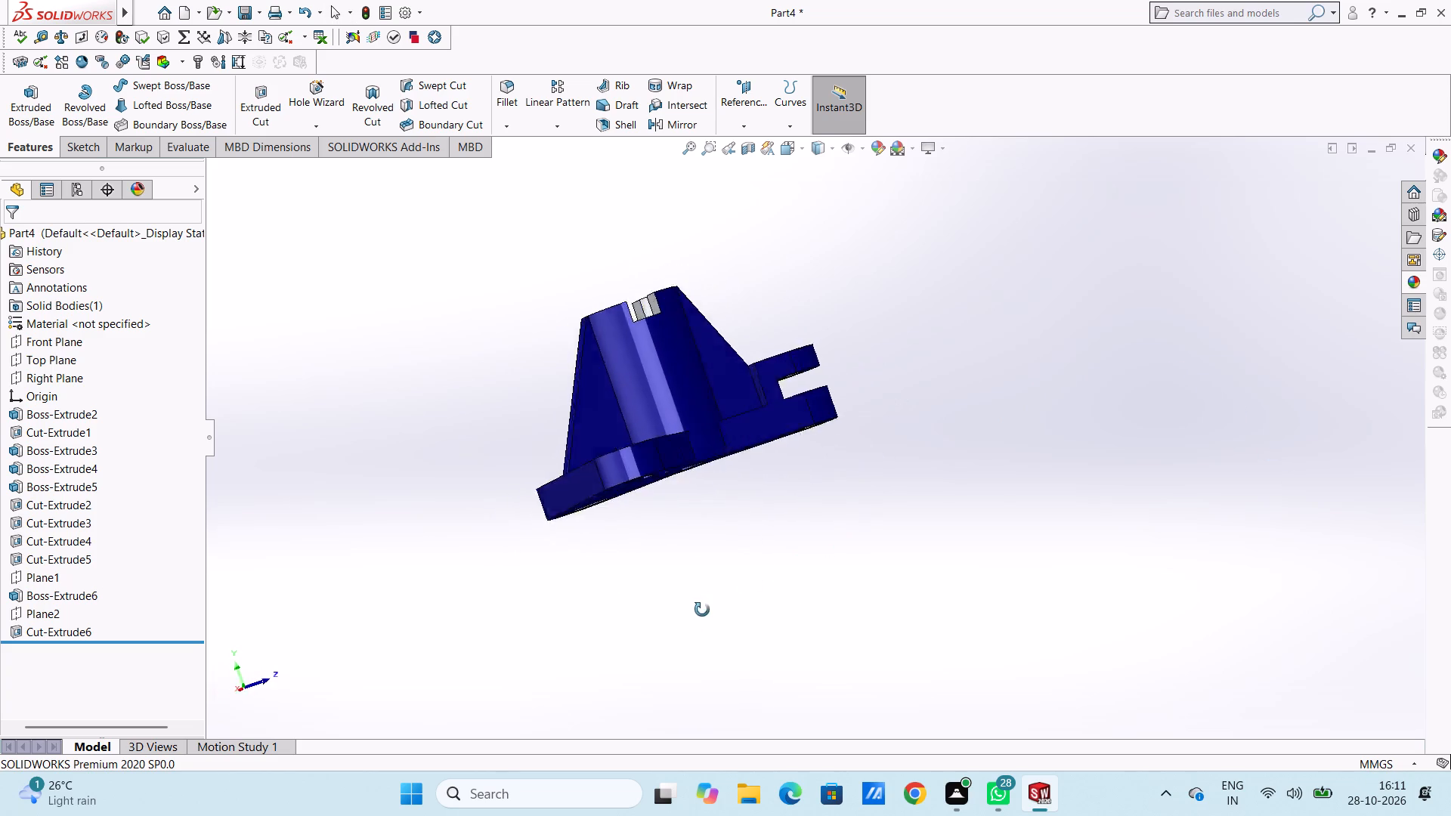
pyautogui.moveTo(702, 610); pyautogui.dragTo(681, 700, button='middle')
pyautogui.moveTo(665, 530); pyautogui.dragTo(657, 644, button='middle')
pyautogui.scroll(-1, 664, 657)
pyautogui.scroll(-5, 617, 481)
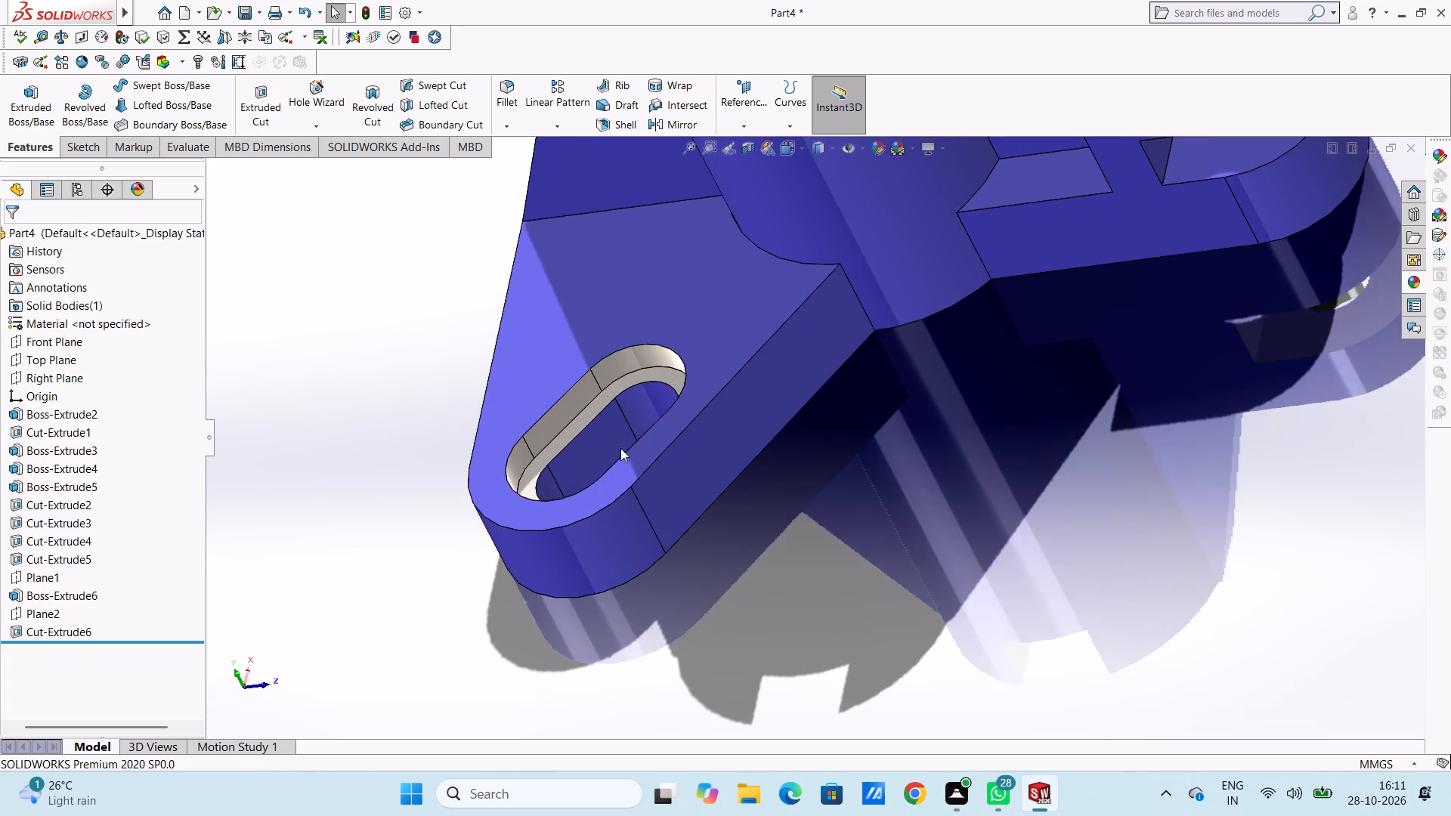
pyautogui.moveTo(621, 427); pyautogui.dragTo(638, 504, button='middle')
pyautogui.scroll(-5, 638, 505)
pyautogui.scroll(-5, 614, 420)
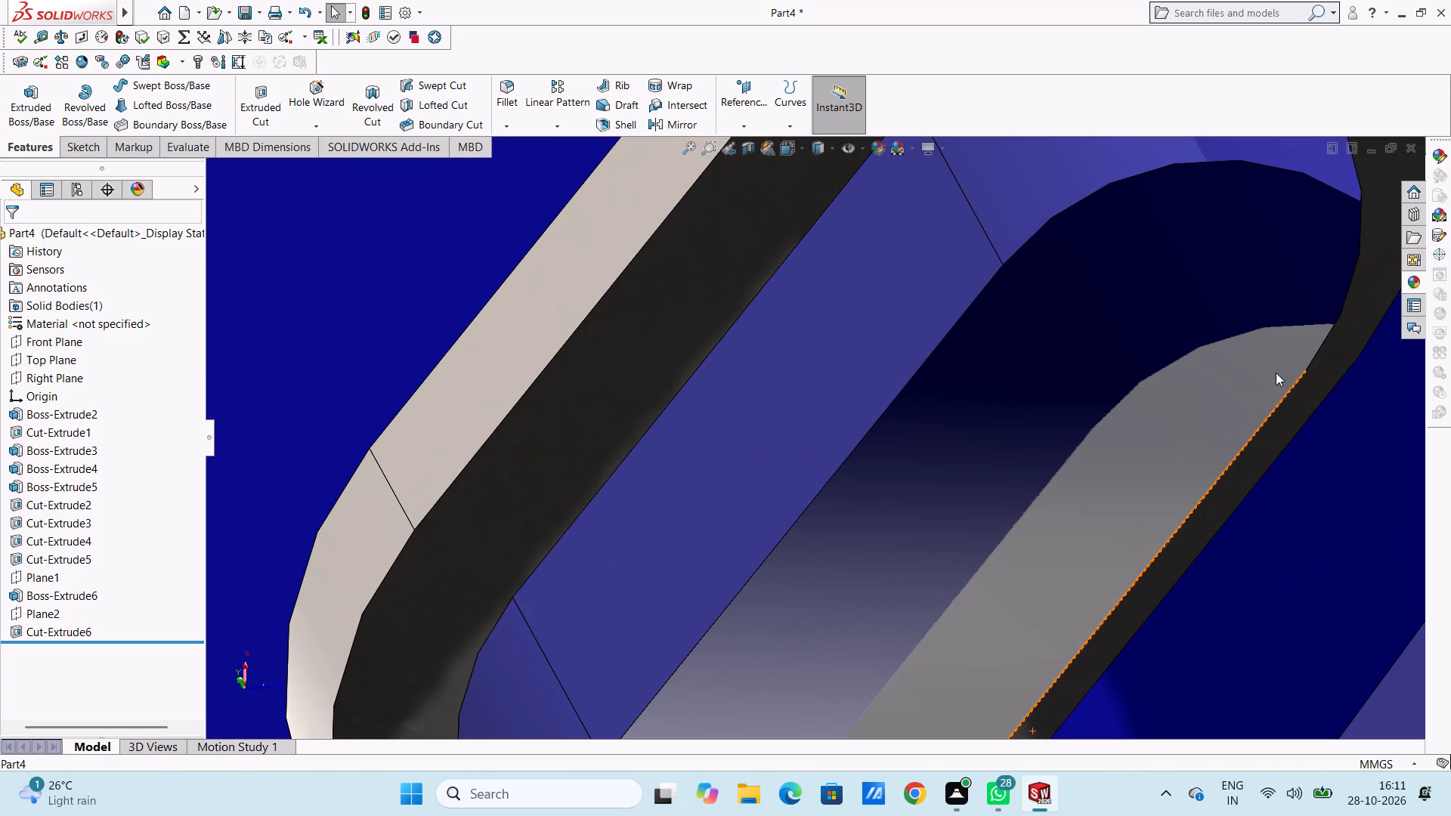
pyautogui.click(1409, 283)
pyautogui.moveTo(1175, 511); pyautogui.dragTo(1109, 487)
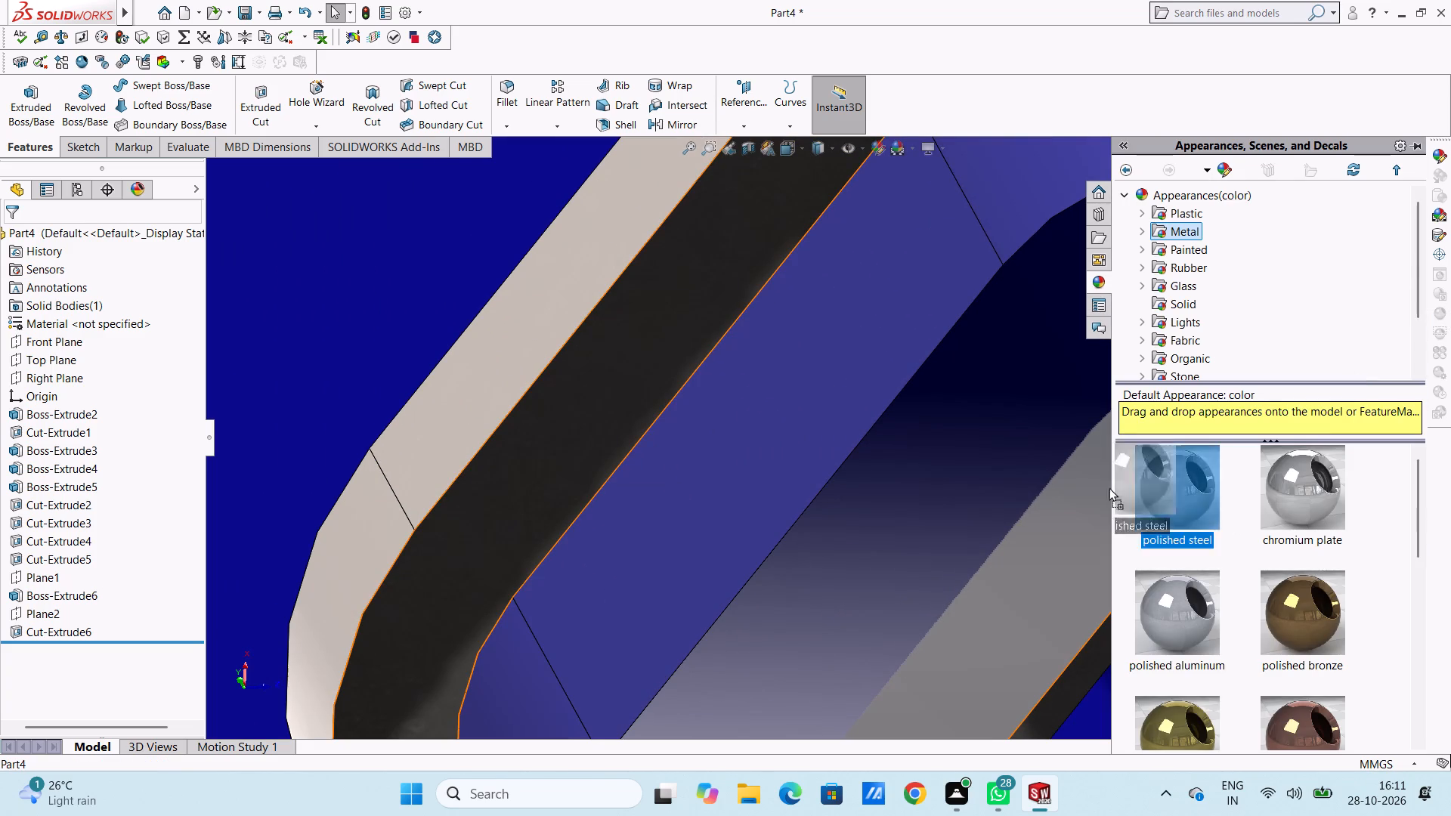
pyautogui.moveTo(1109, 487); pyautogui.dragTo(809, 408)
pyautogui.click(809, 407)
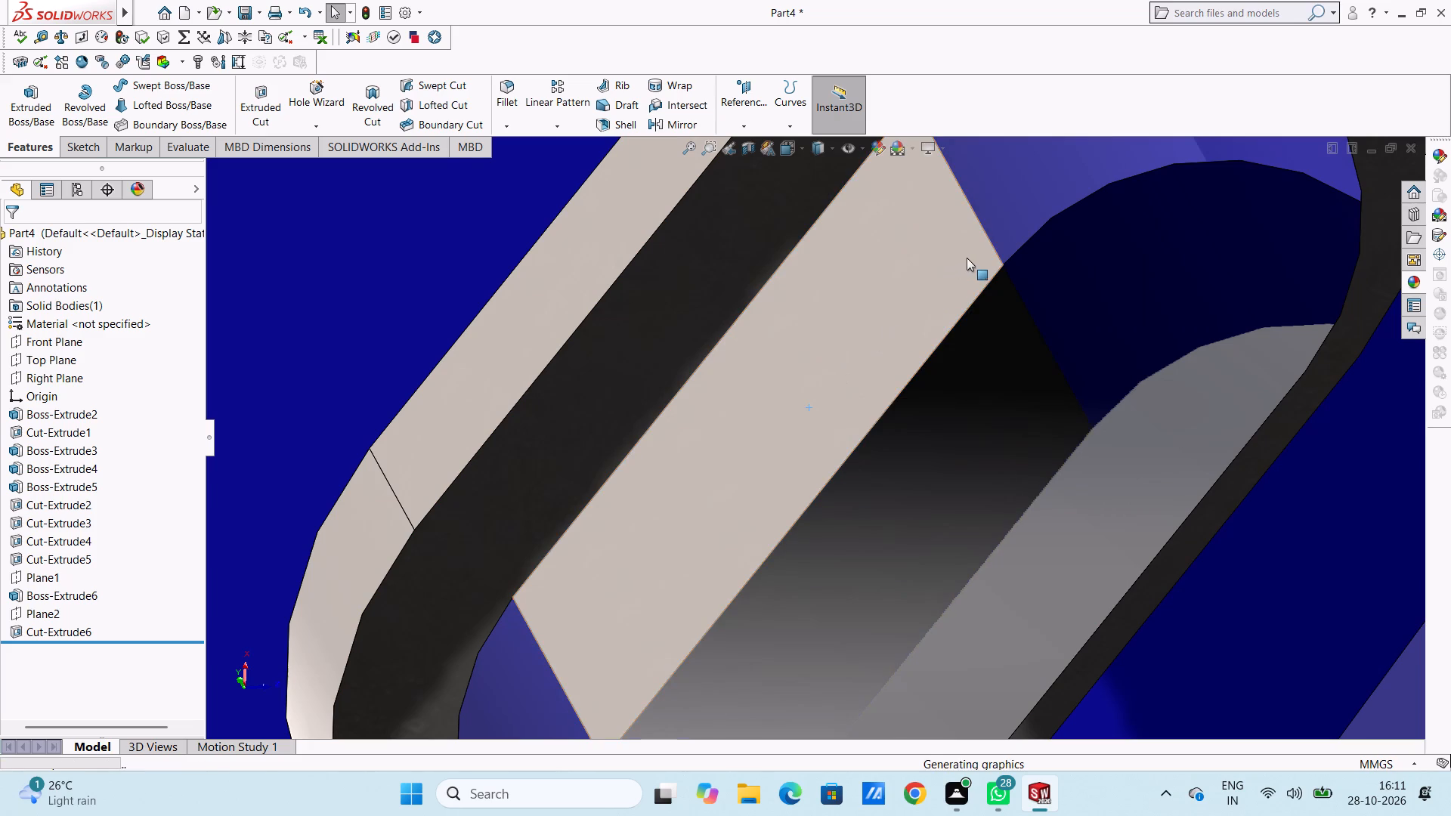
# Apply the polished steel appearance to that inner through-slot's rounded end face nearer the central cylinder.
pyautogui.scroll(4, 967, 258)
pyautogui.scroll(-4, 930, 256)
pyautogui.click(1406, 286)
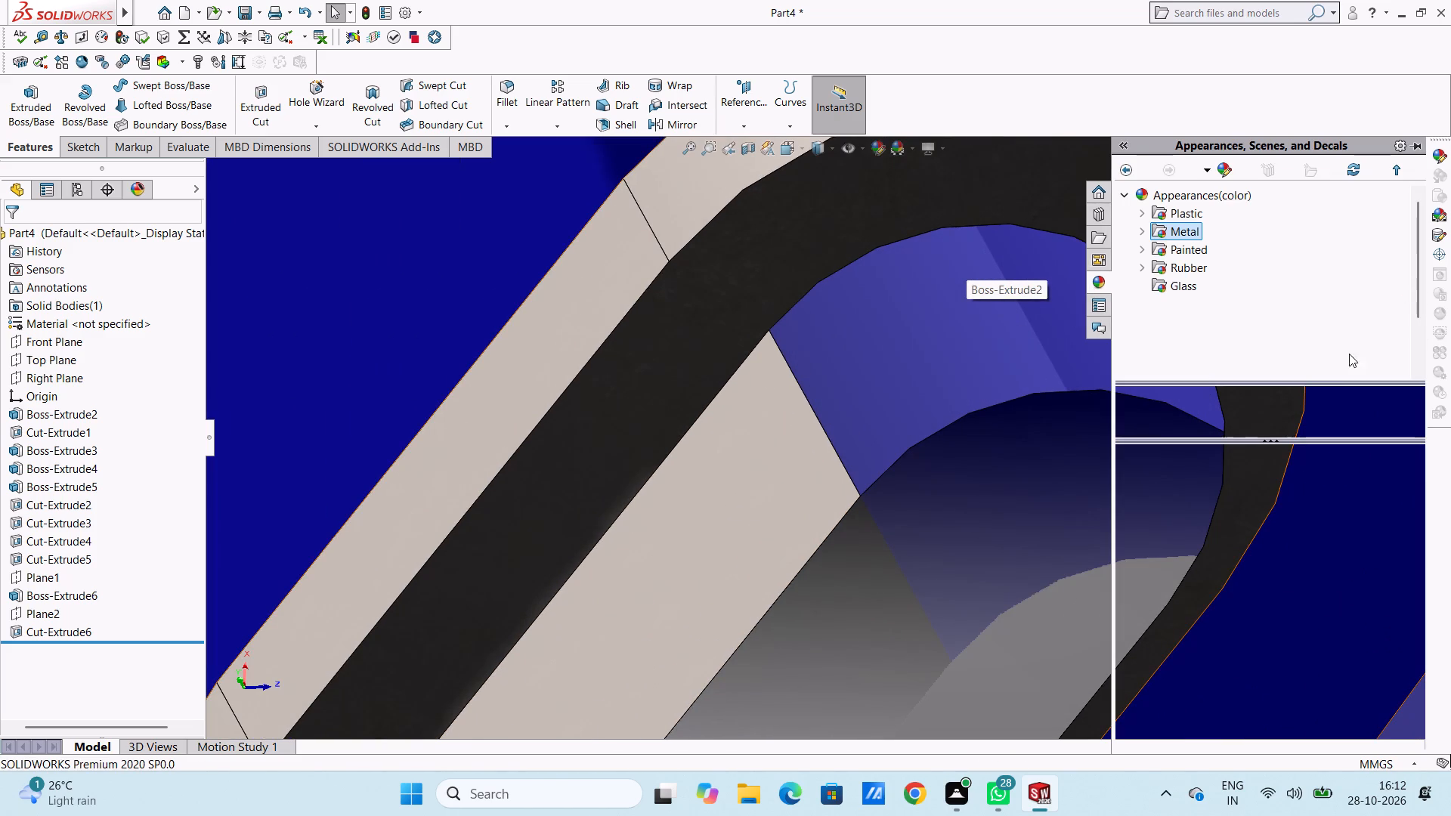
pyautogui.moveTo(1199, 493); pyautogui.dragTo(979, 338)
pyautogui.click(979, 338)
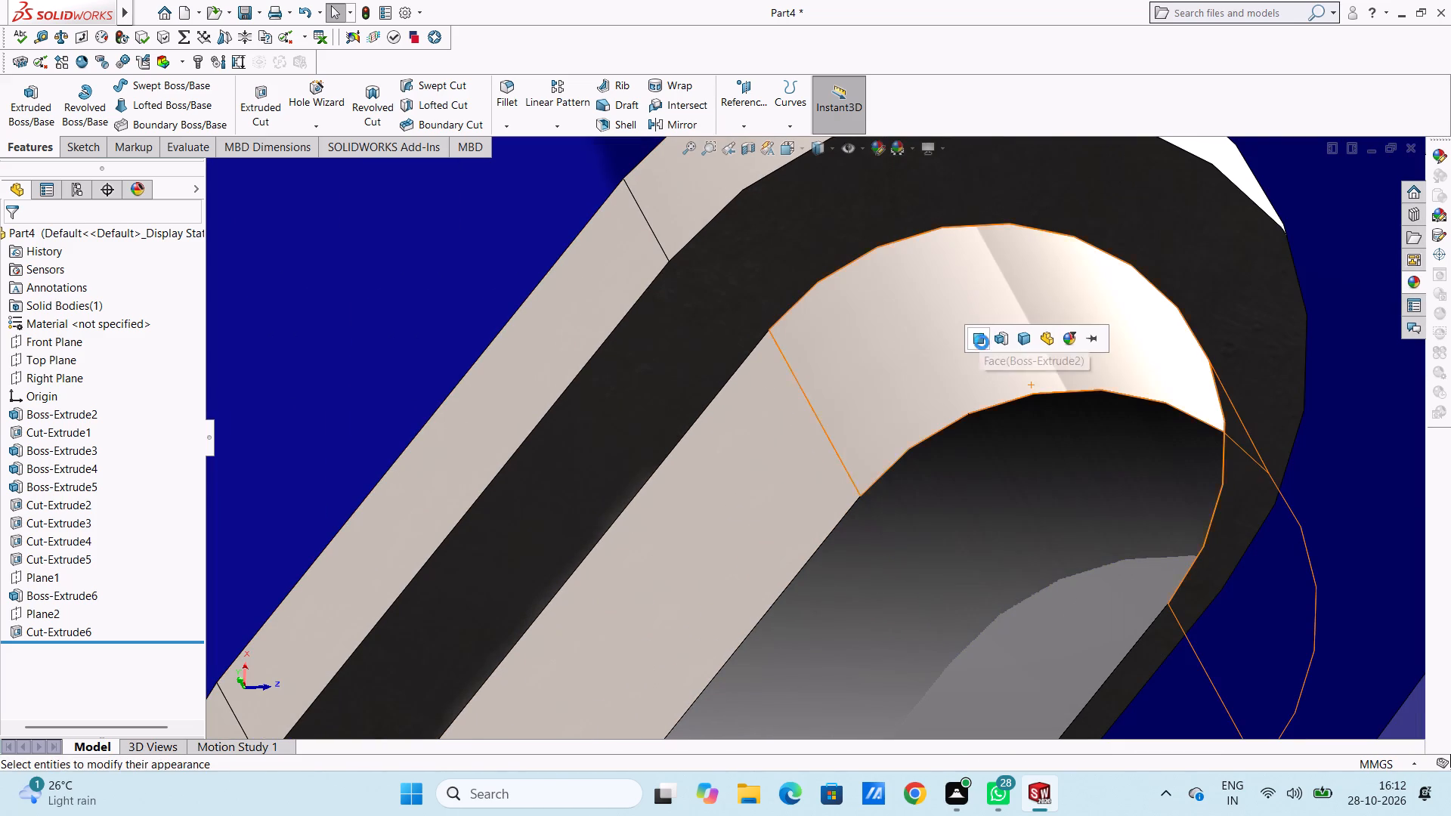
# Apply the polished steel appearance to the opposite straight wall face of the same inner through-slot.
pyautogui.scroll(6, 1014, 410)
pyautogui.scroll(4, 947, 425)
pyautogui.moveTo(843, 440); pyautogui.dragTo(933, 556, button='middle')
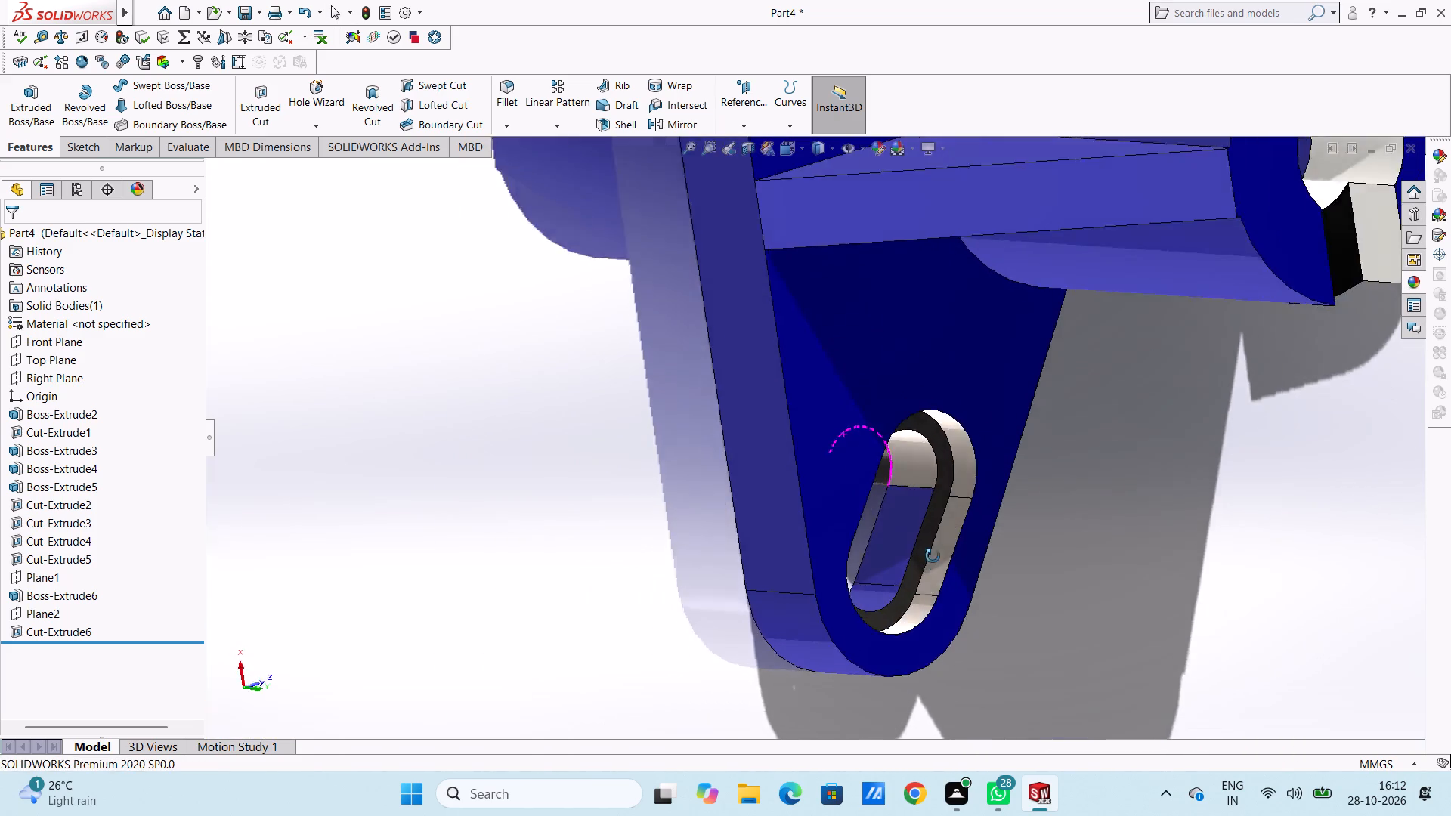
pyautogui.moveTo(933, 556); pyautogui.dragTo(889, 583, button='middle')
pyautogui.scroll(-5, 887, 586)
pyautogui.scroll(-4, 757, 580)
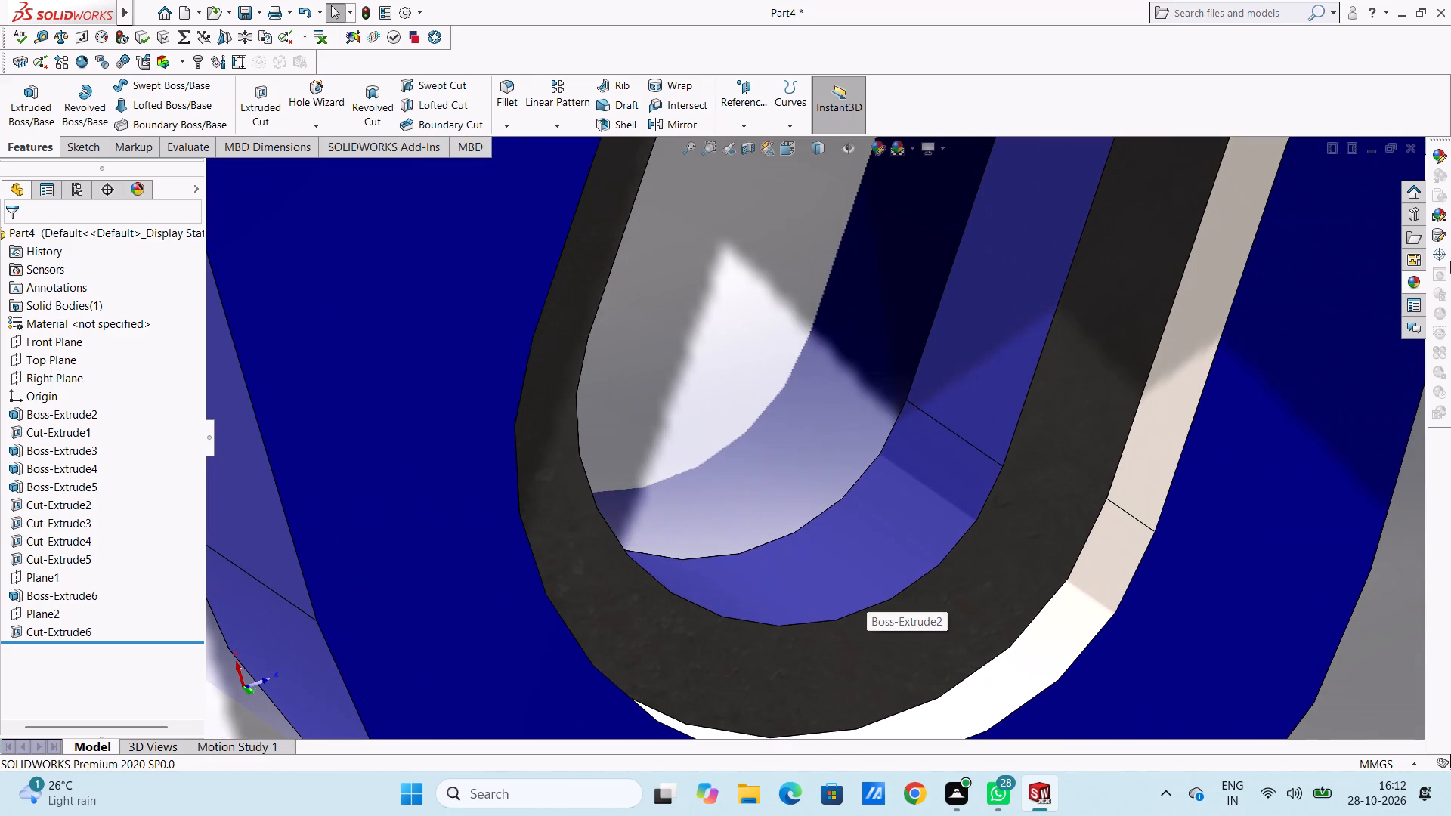
pyautogui.click(1412, 281)
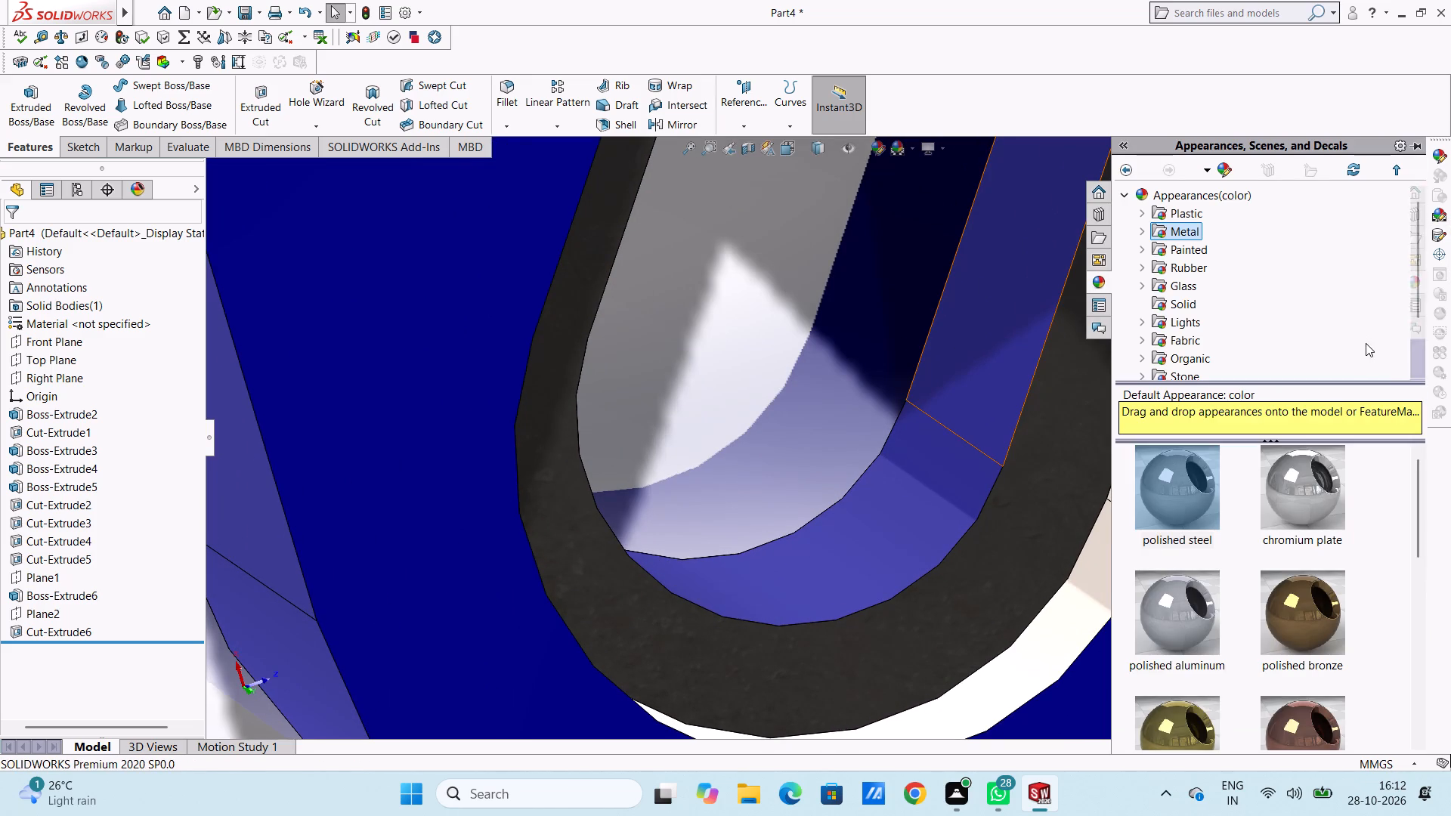
pyautogui.moveTo(1177, 494); pyautogui.dragTo(995, 363)
pyautogui.click(995, 363)
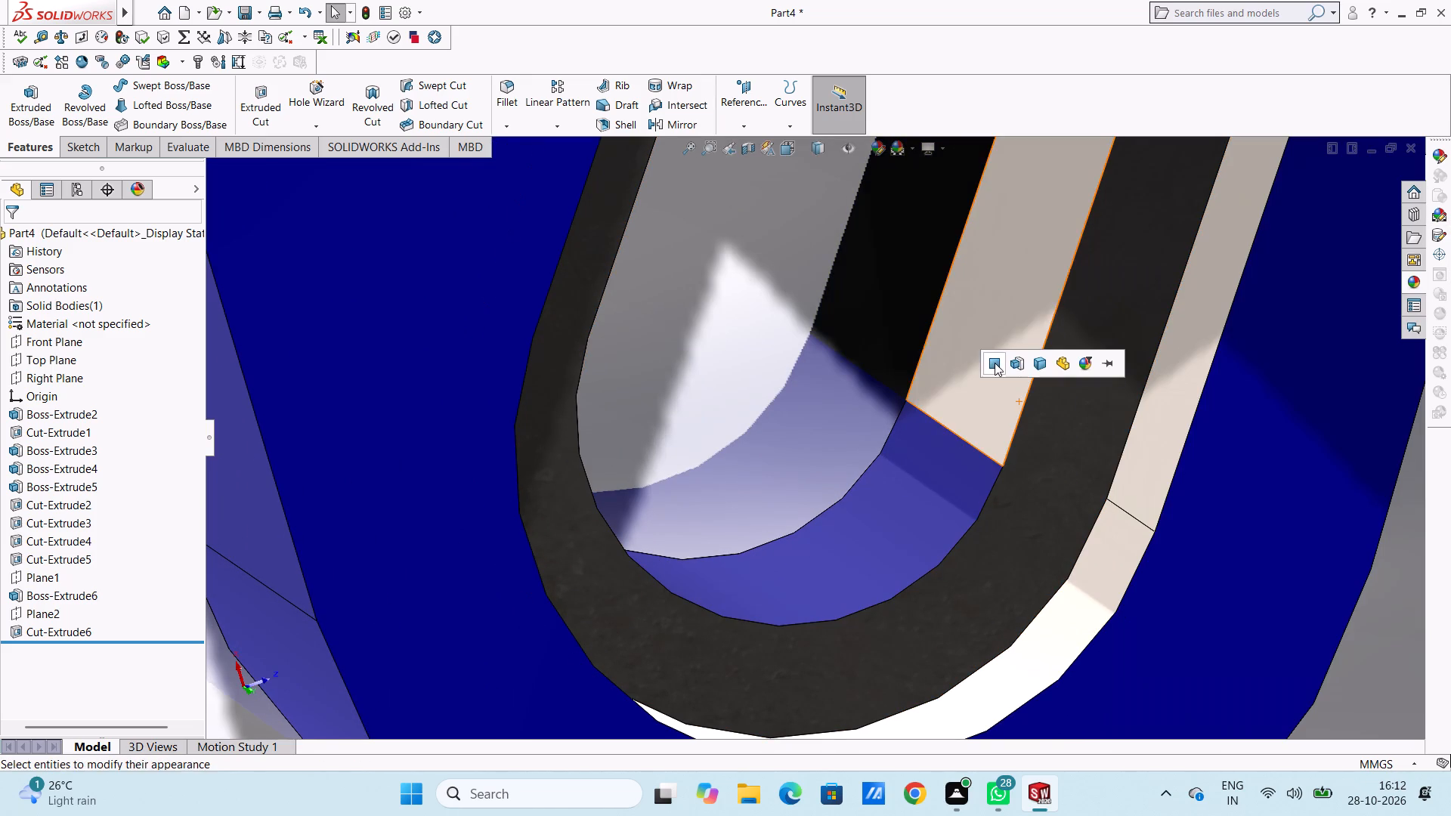
# Apply the polished steel appearance to the remaining rounded end face of the inner through-slot, near the arm's tip.
pyautogui.scroll(-1, 928, 516)
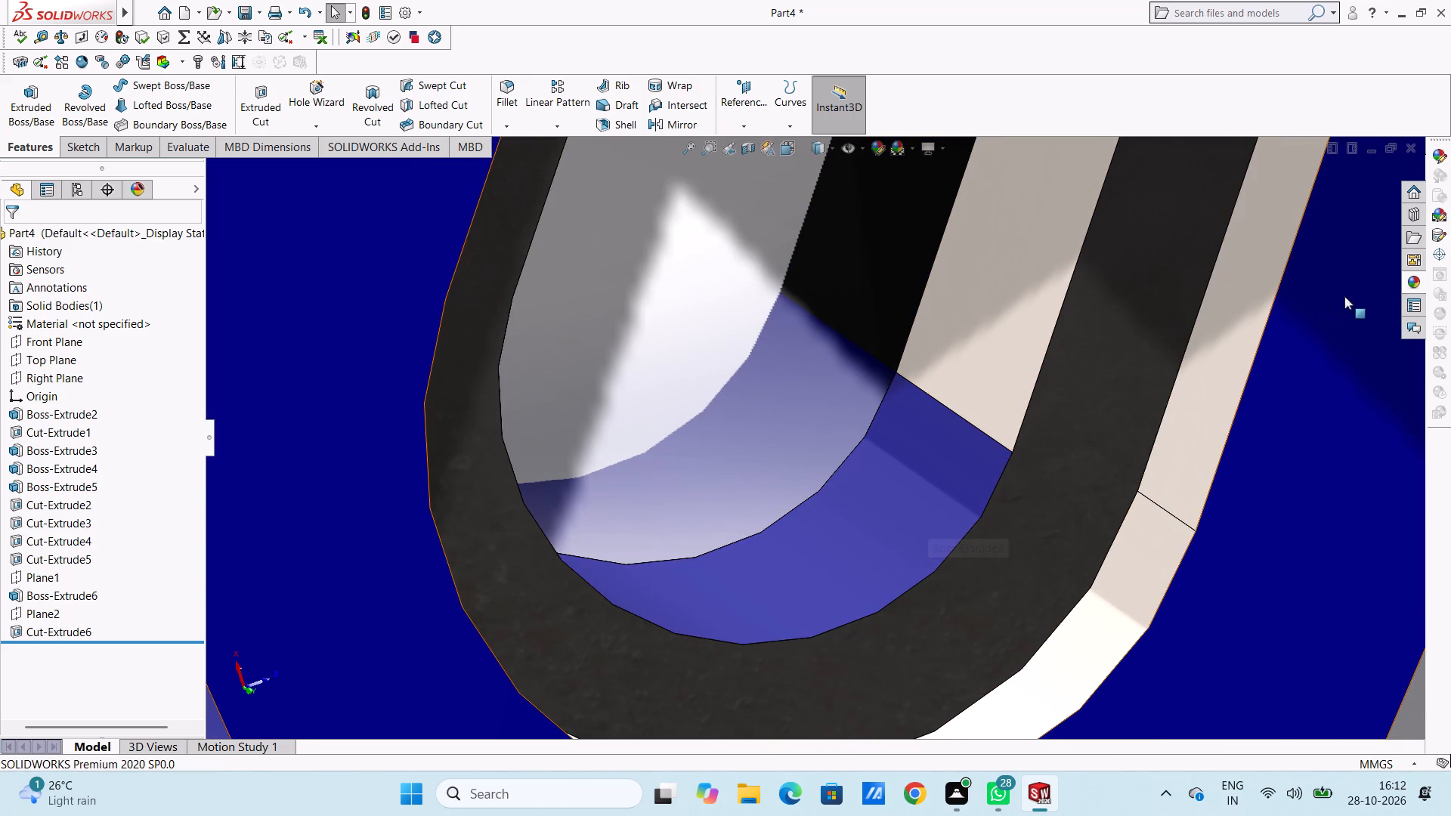
pyautogui.click(1400, 286)
pyautogui.click(1366, 351)
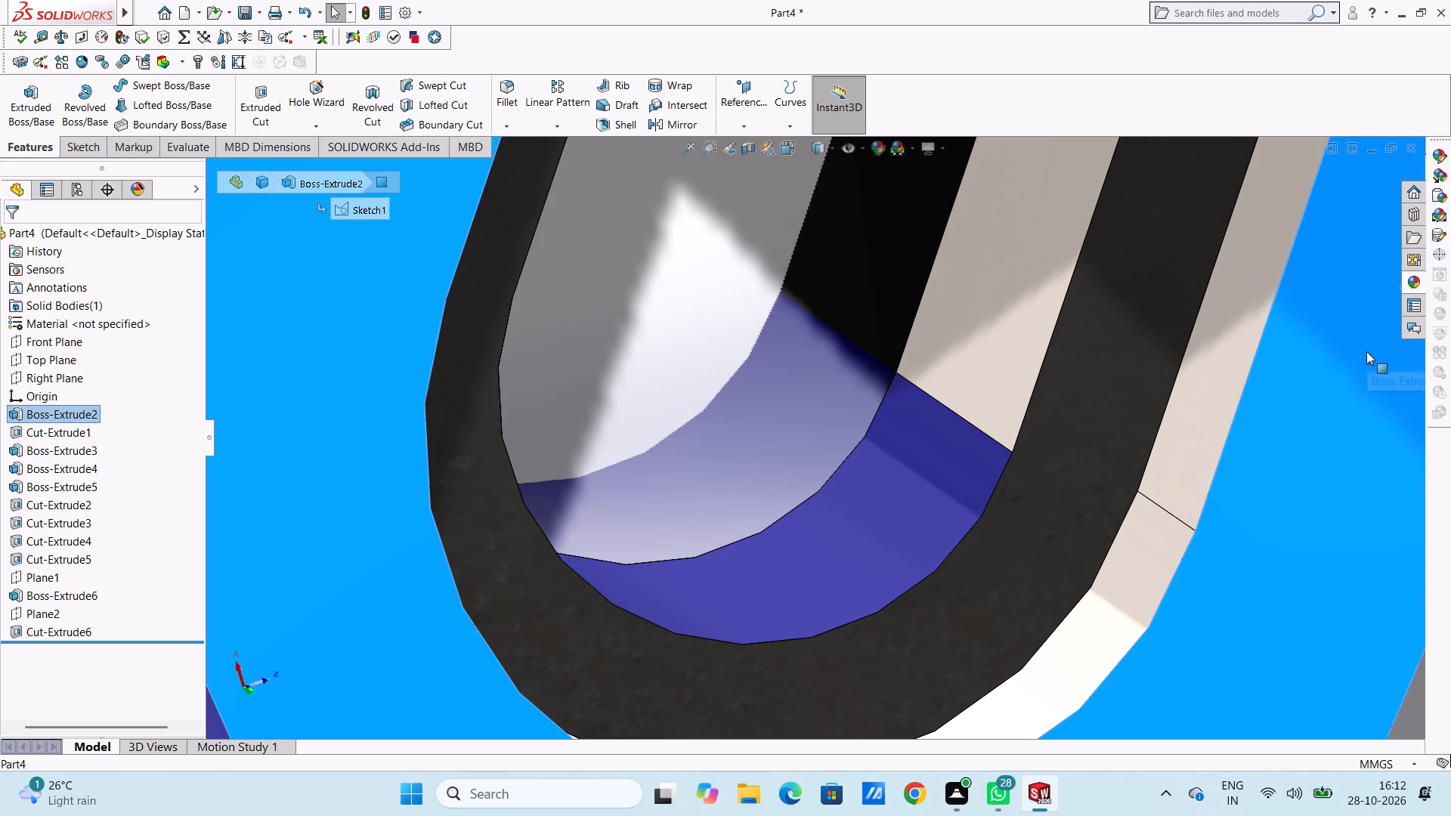
pyautogui.click(700, 320)
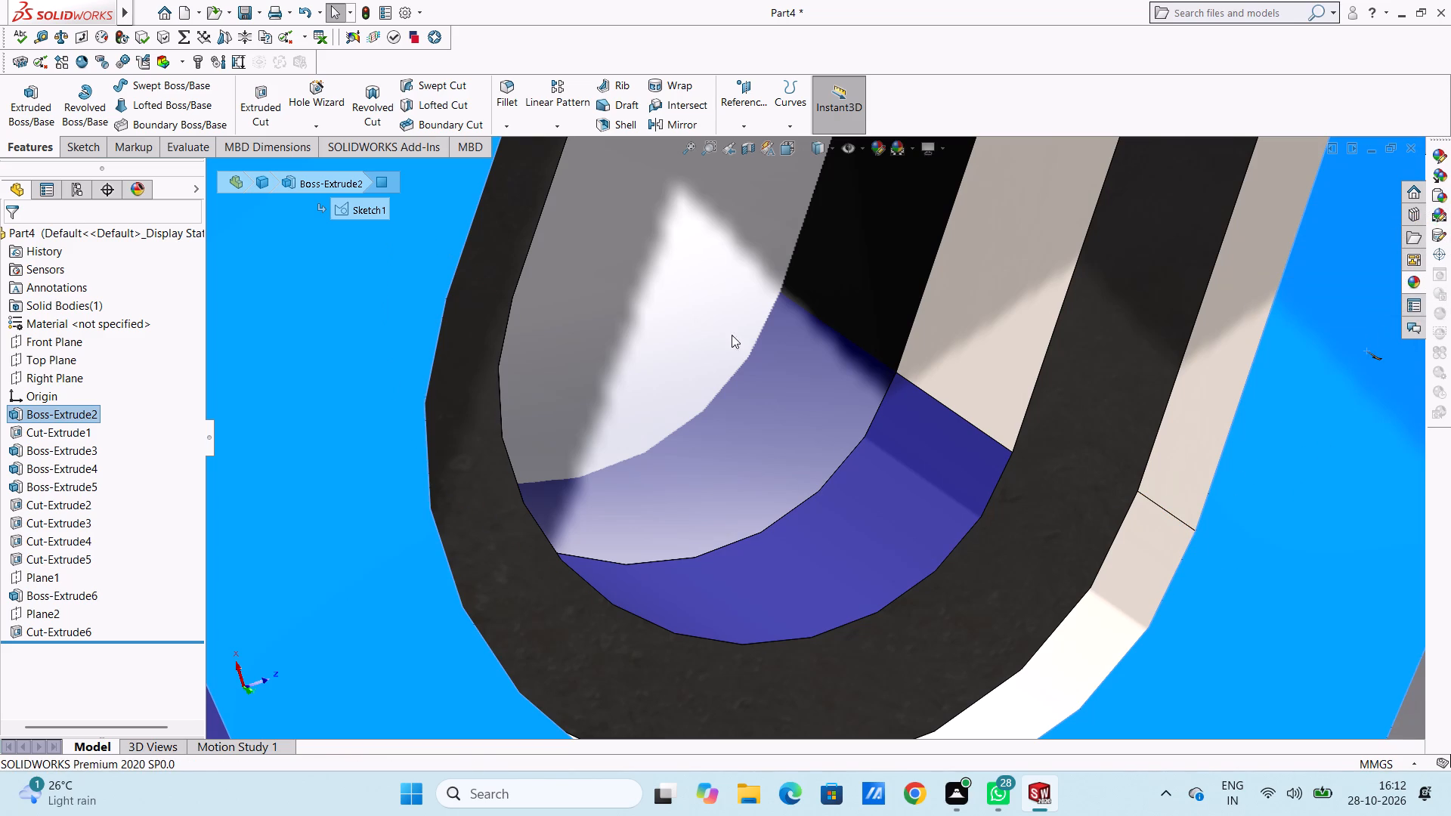
pyautogui.click(1409, 278)
pyautogui.moveTo(1166, 508); pyautogui.dragTo(1101, 484)
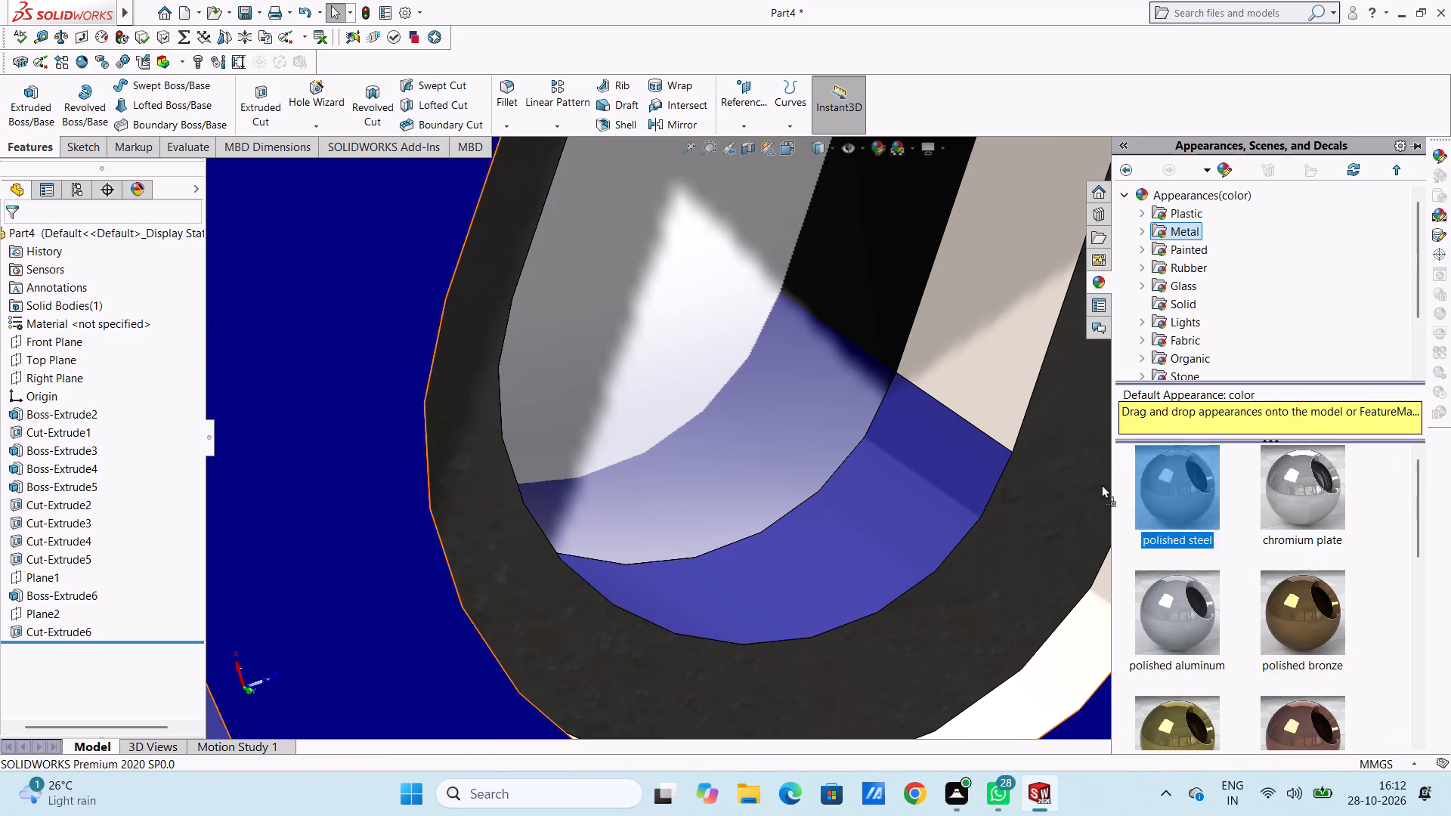
pyautogui.moveTo(1101, 484); pyautogui.dragTo(825, 545)
pyautogui.click(817, 544)
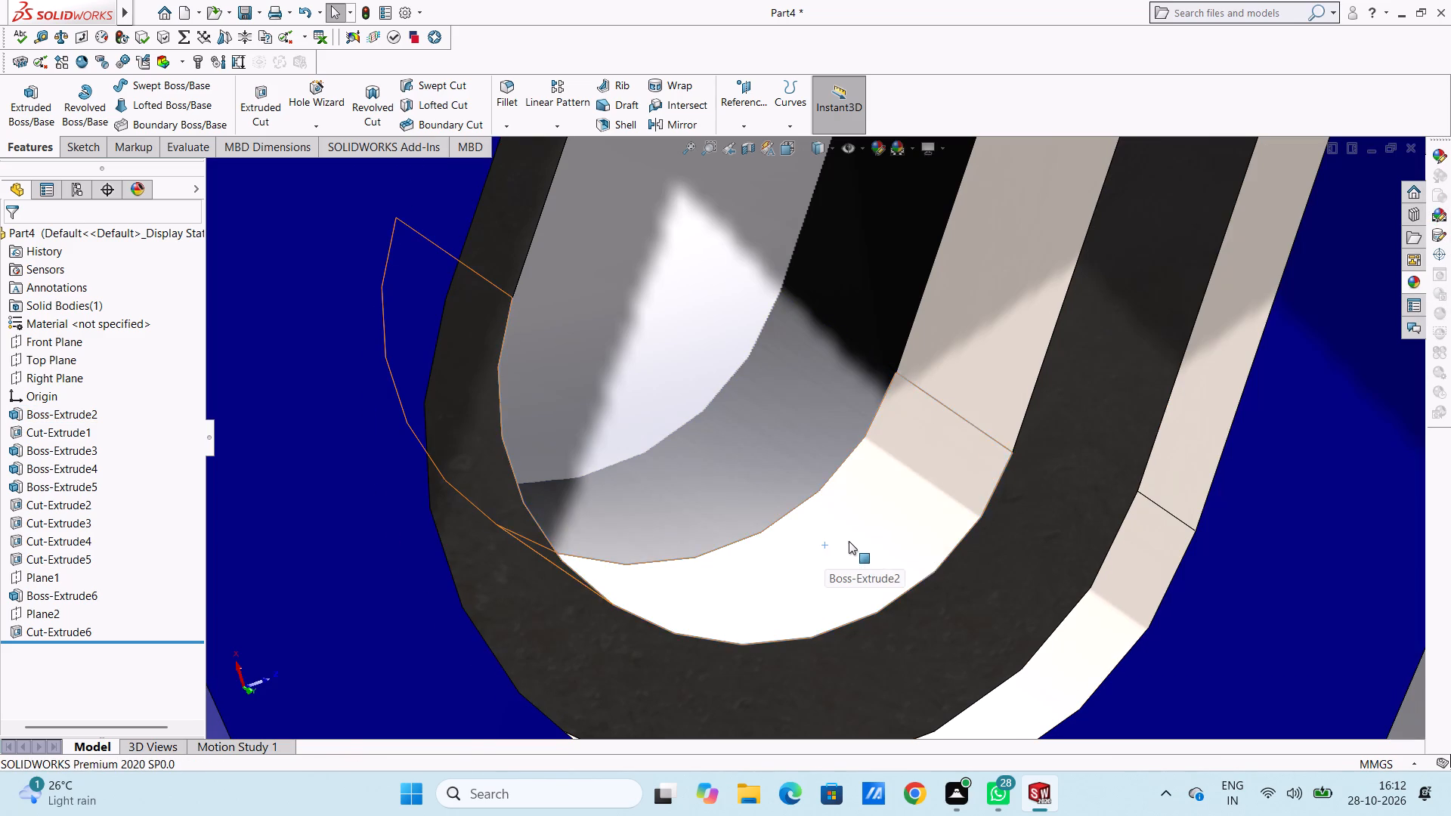
# Apply the chromium plate appearance to the wall face of the central hole at the underside of the base.
pyautogui.scroll(10, 849, 541)
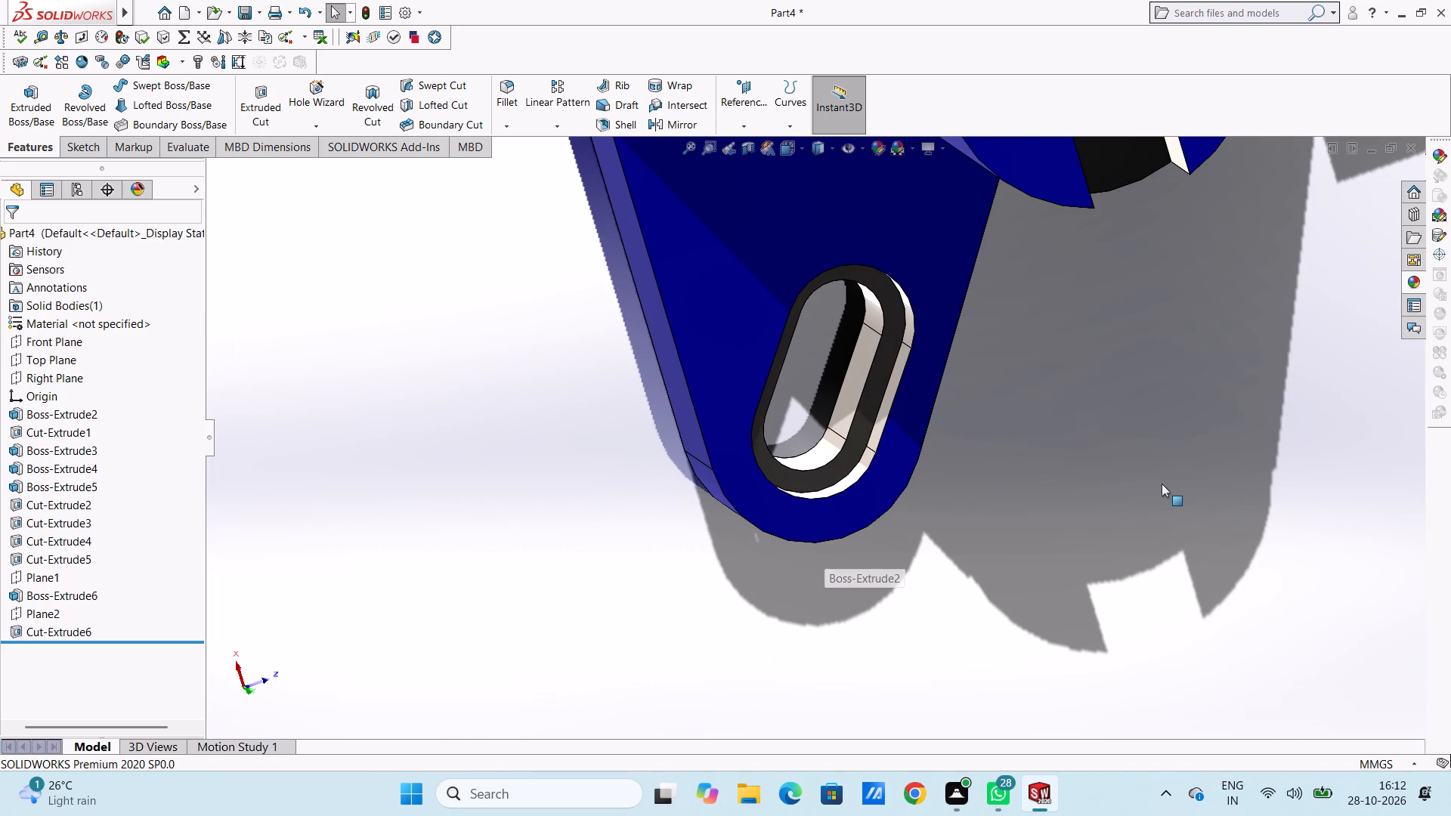
pyautogui.hotkey('ctrl', '7')
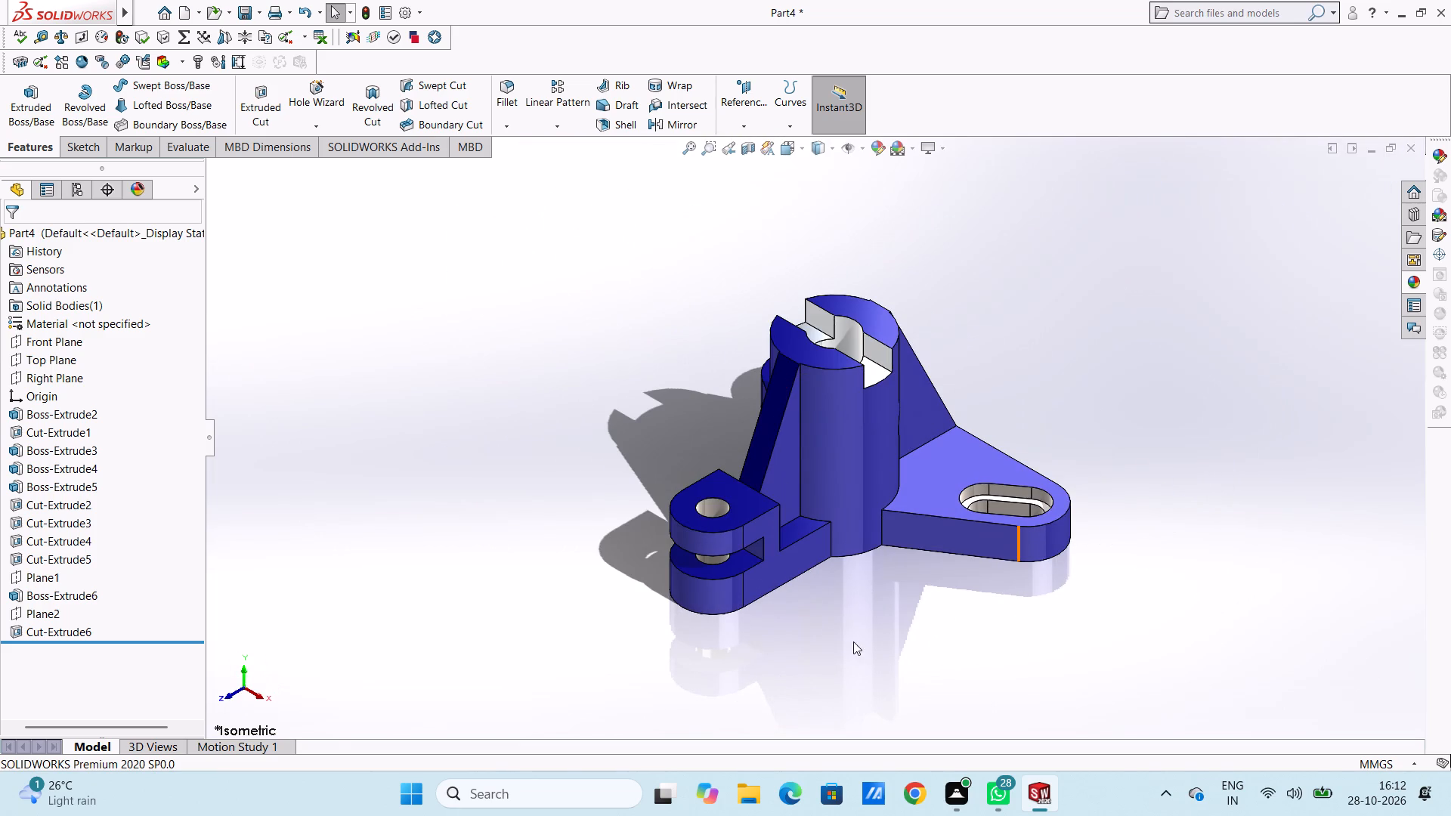
pyautogui.moveTo(833, 661); pyautogui.dragTo(856, 326, button='middle')
pyautogui.moveTo(915, 659); pyautogui.dragTo(899, 478, button='middle')
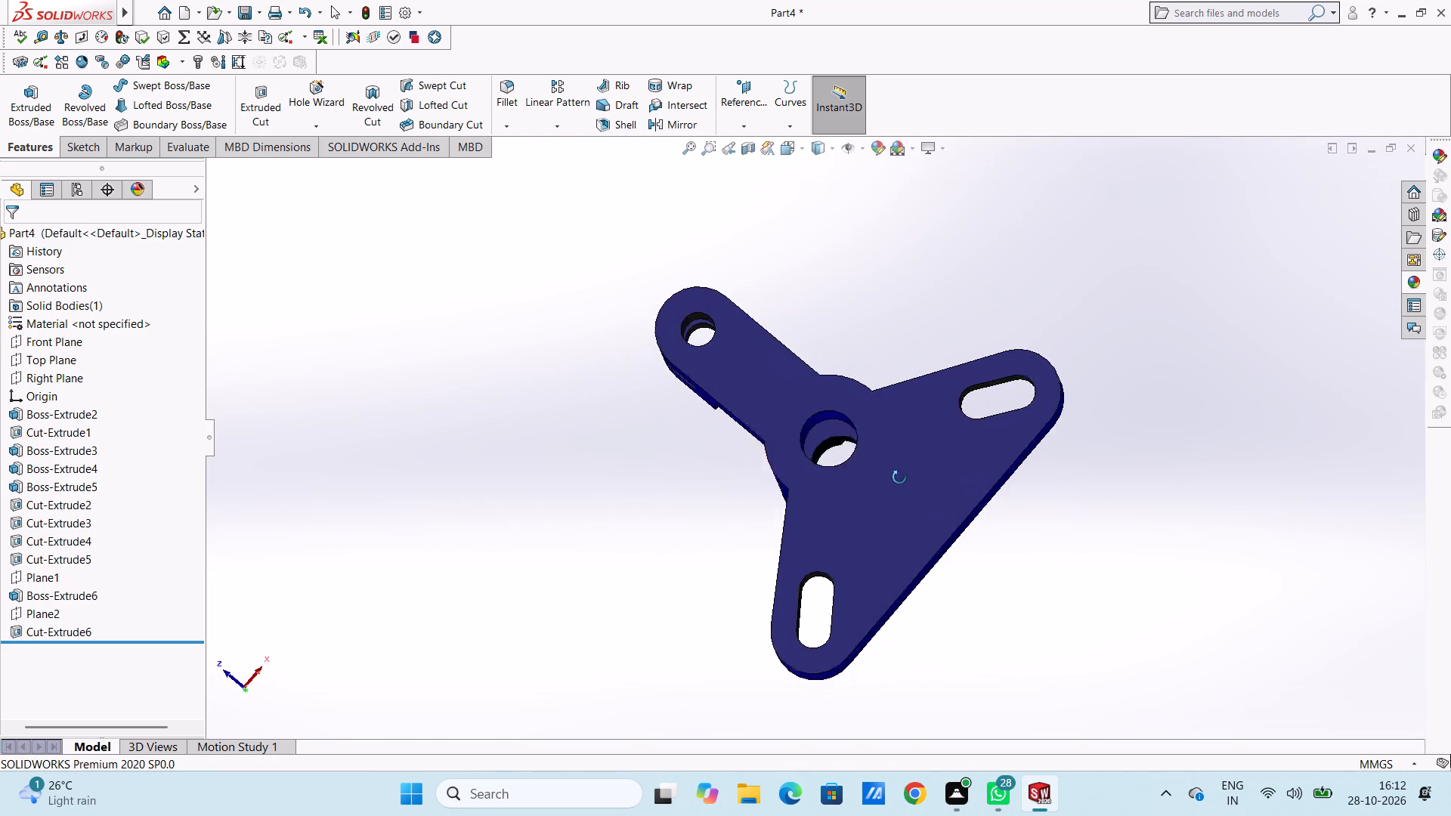
pyautogui.moveTo(899, 478); pyautogui.dragTo(936, 552, button='middle')
pyautogui.scroll(-6, 849, 453)
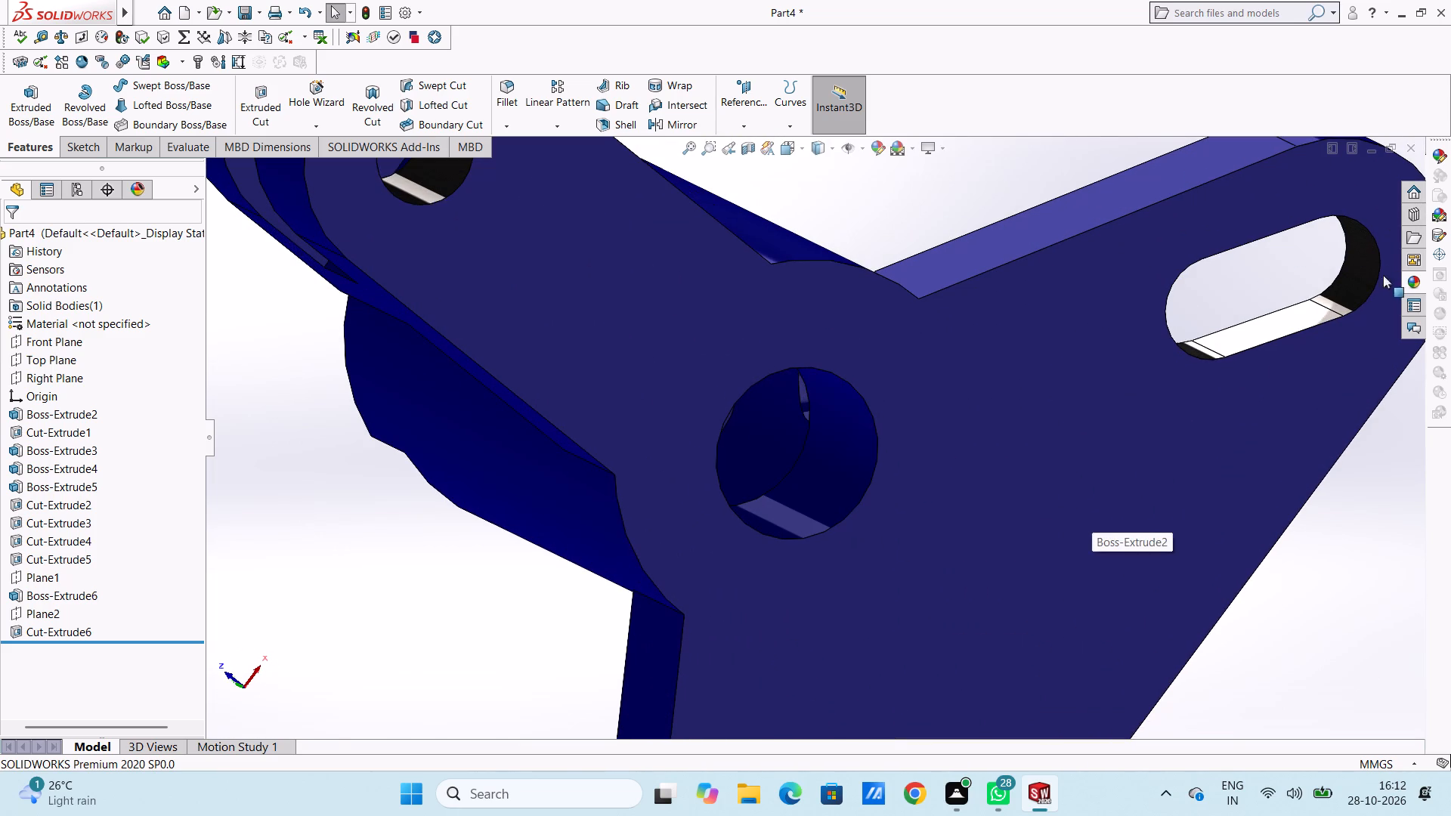
pyautogui.click(1407, 286)
pyautogui.moveTo(1297, 492); pyautogui.dragTo(915, 510)
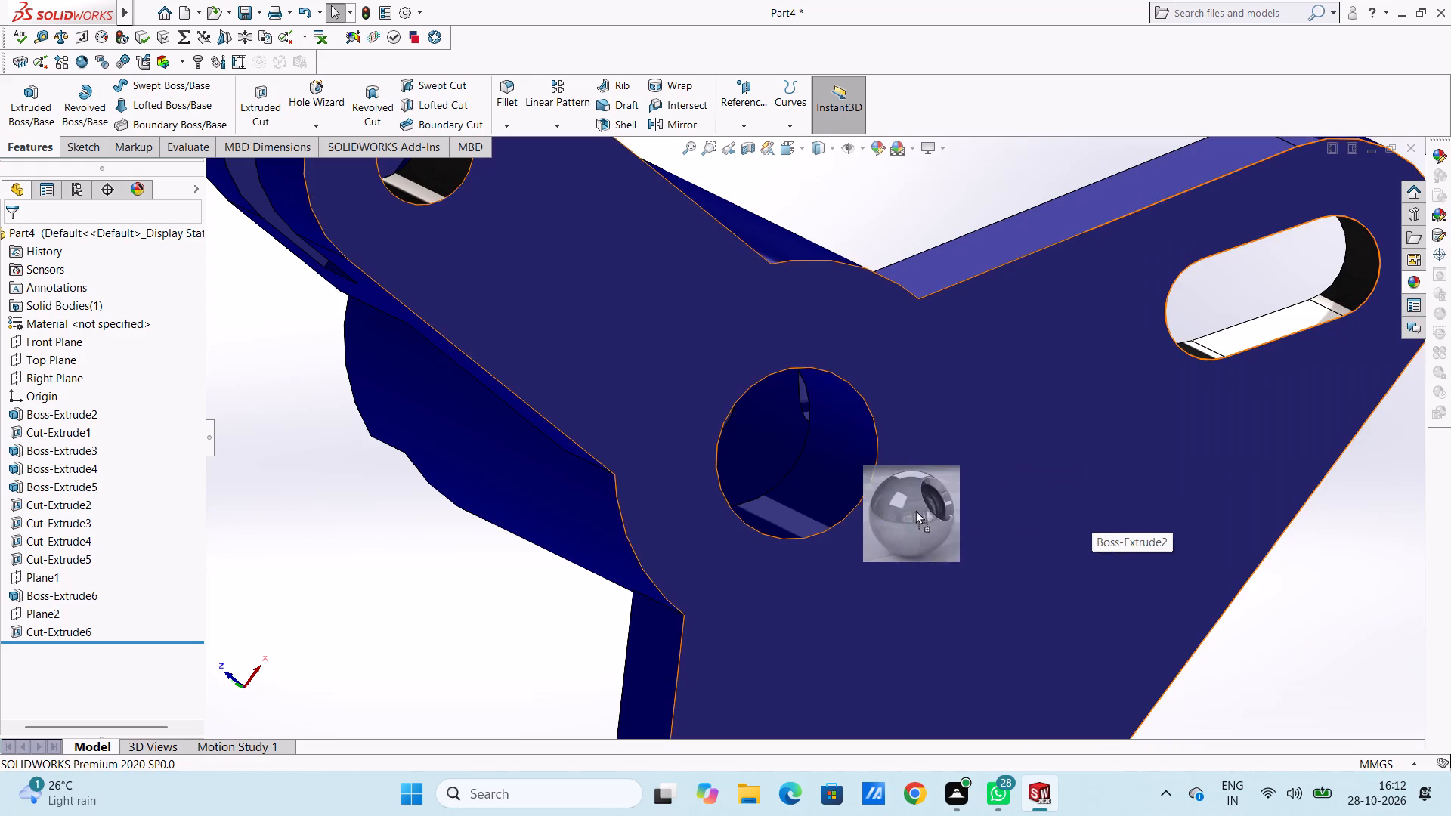
pyautogui.moveTo(915, 510); pyautogui.dragTo(818, 480)
pyautogui.click(816, 480)
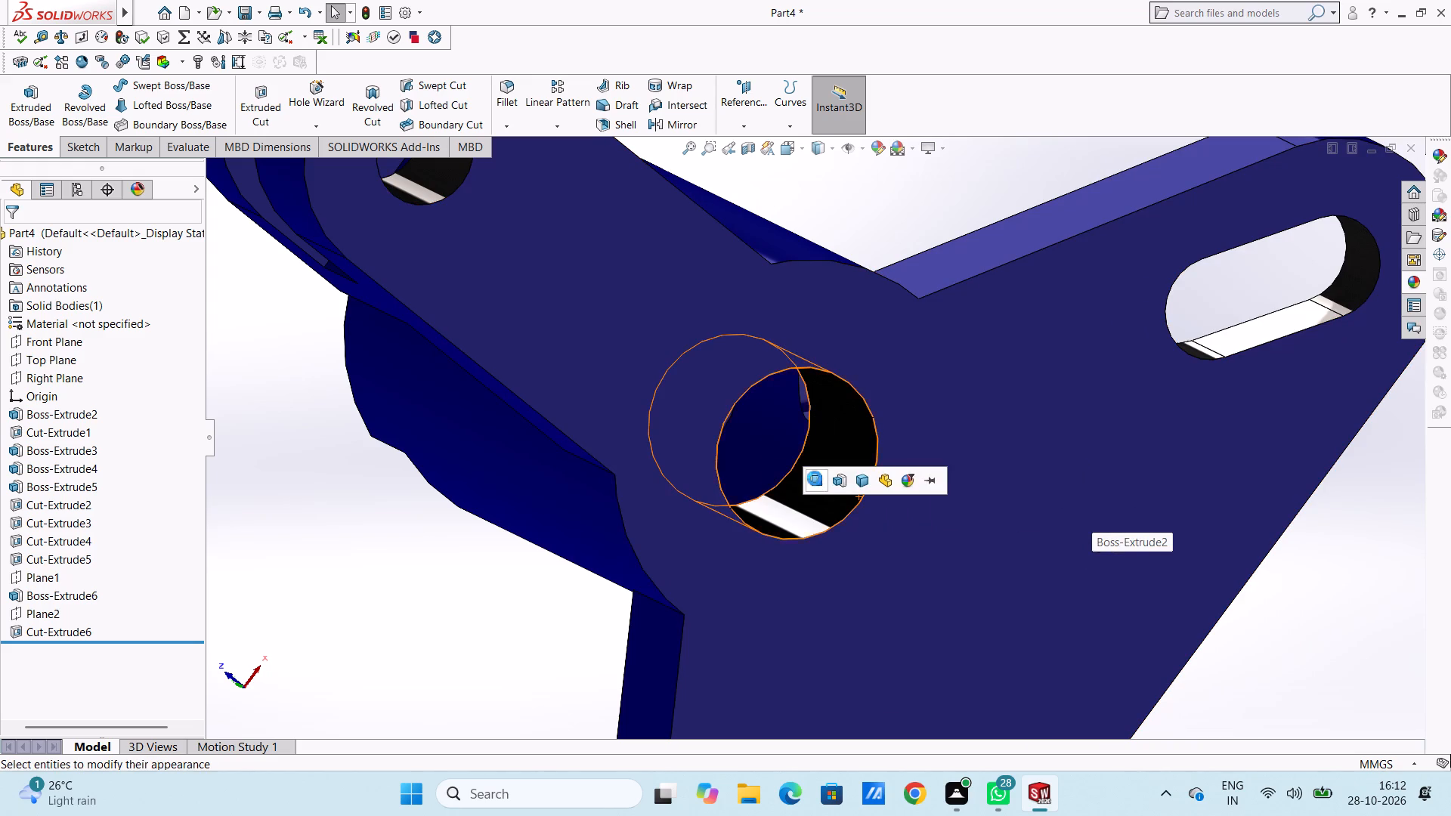
# Apply the chromium plate appearance to the Cut-Extrude3 bore face deeper inside the central hole.
pyautogui.scroll(-10, 767, 416)
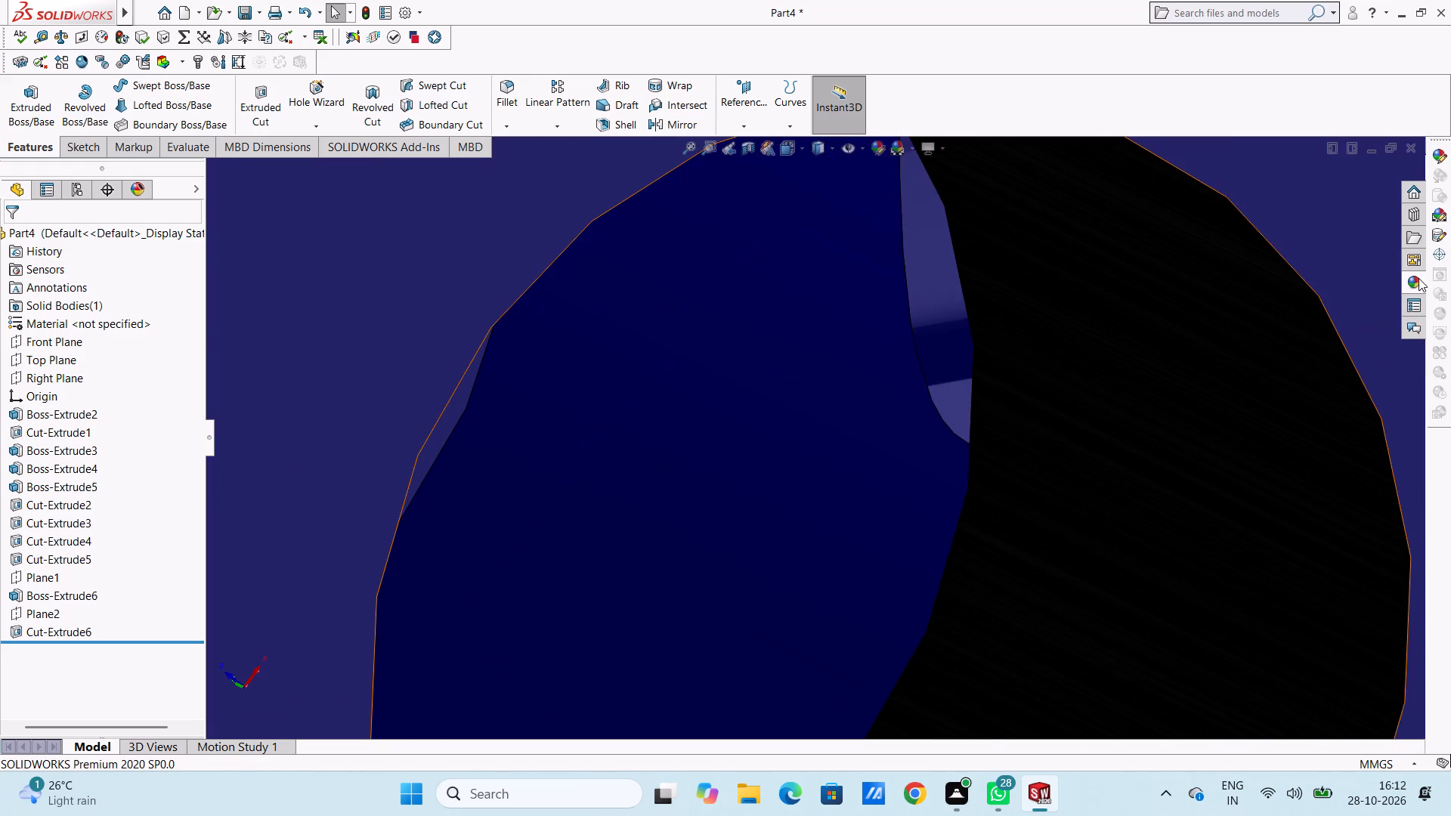
pyautogui.click(1419, 278)
pyautogui.moveTo(1291, 500); pyautogui.dragTo(806, 494)
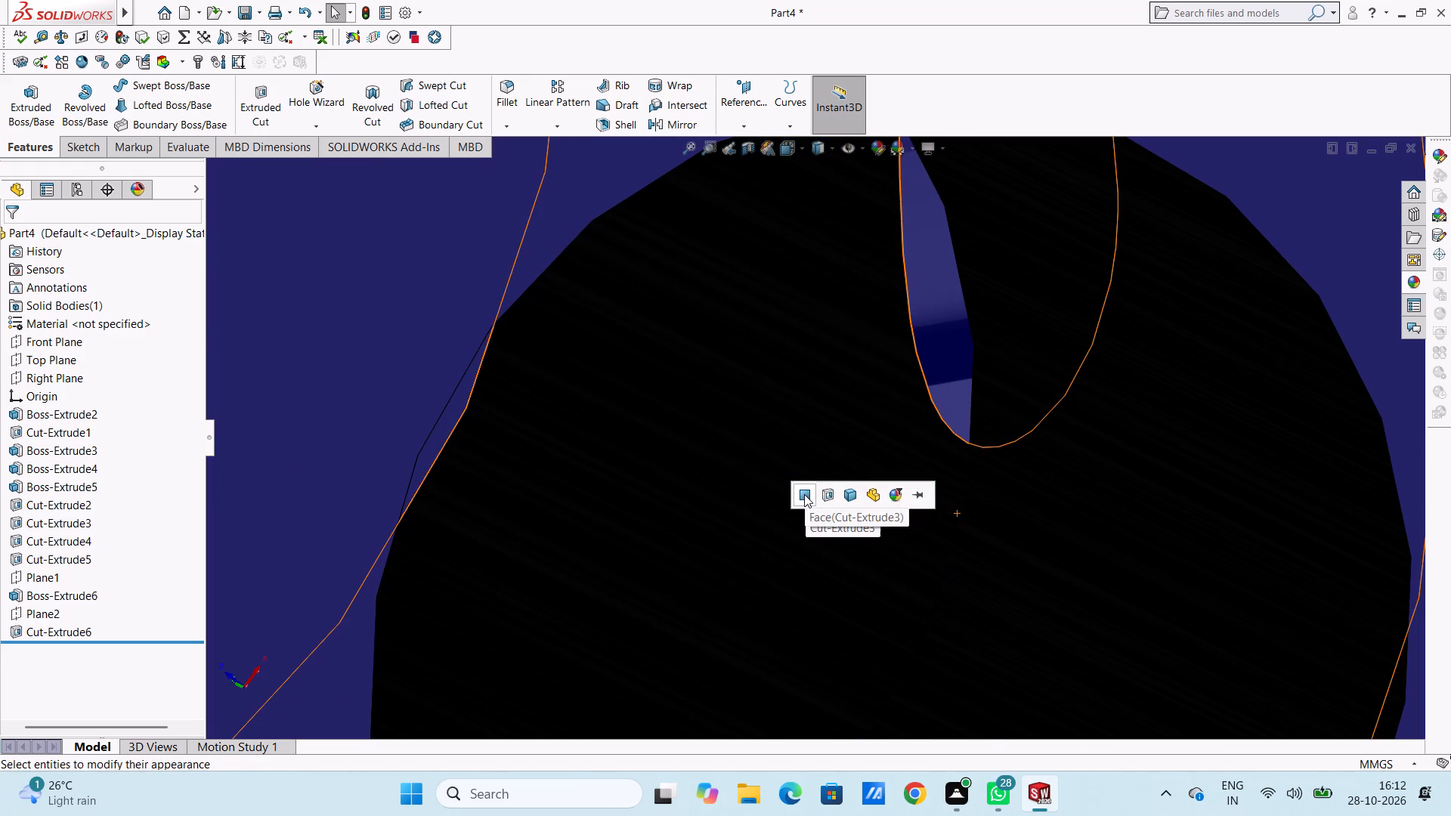
pyautogui.click(804, 494)
# Apply the chromium plate appearance to the whole Cut-Extrude6 feature, reached through the central bore.
pyautogui.scroll(-5, 794, 444)
pyautogui.scroll(4, 1251, 351)
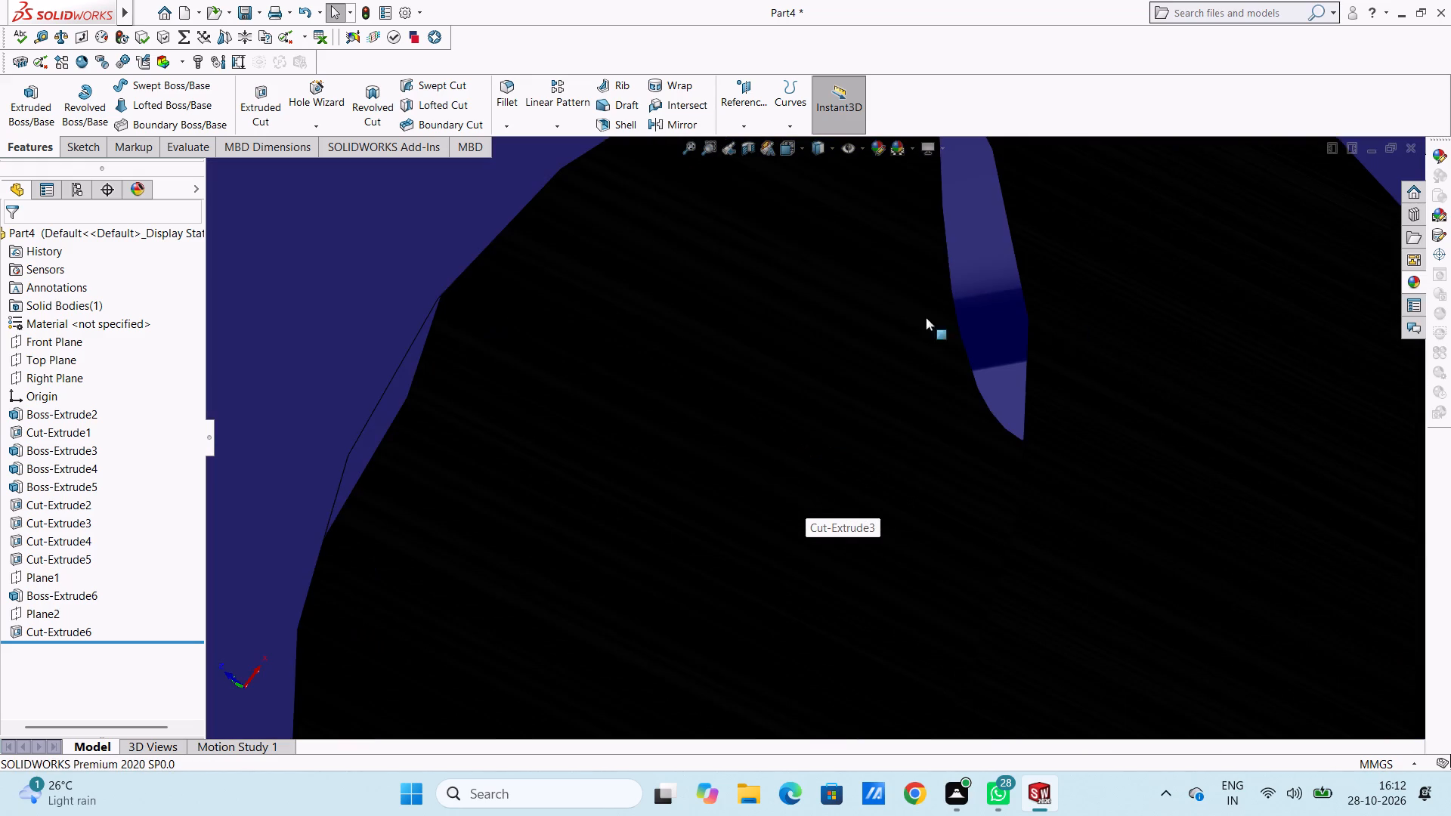
pyautogui.scroll(5, 922, 312)
pyautogui.scroll(-5, 911, 289)
pyautogui.scroll(-3, 744, 582)
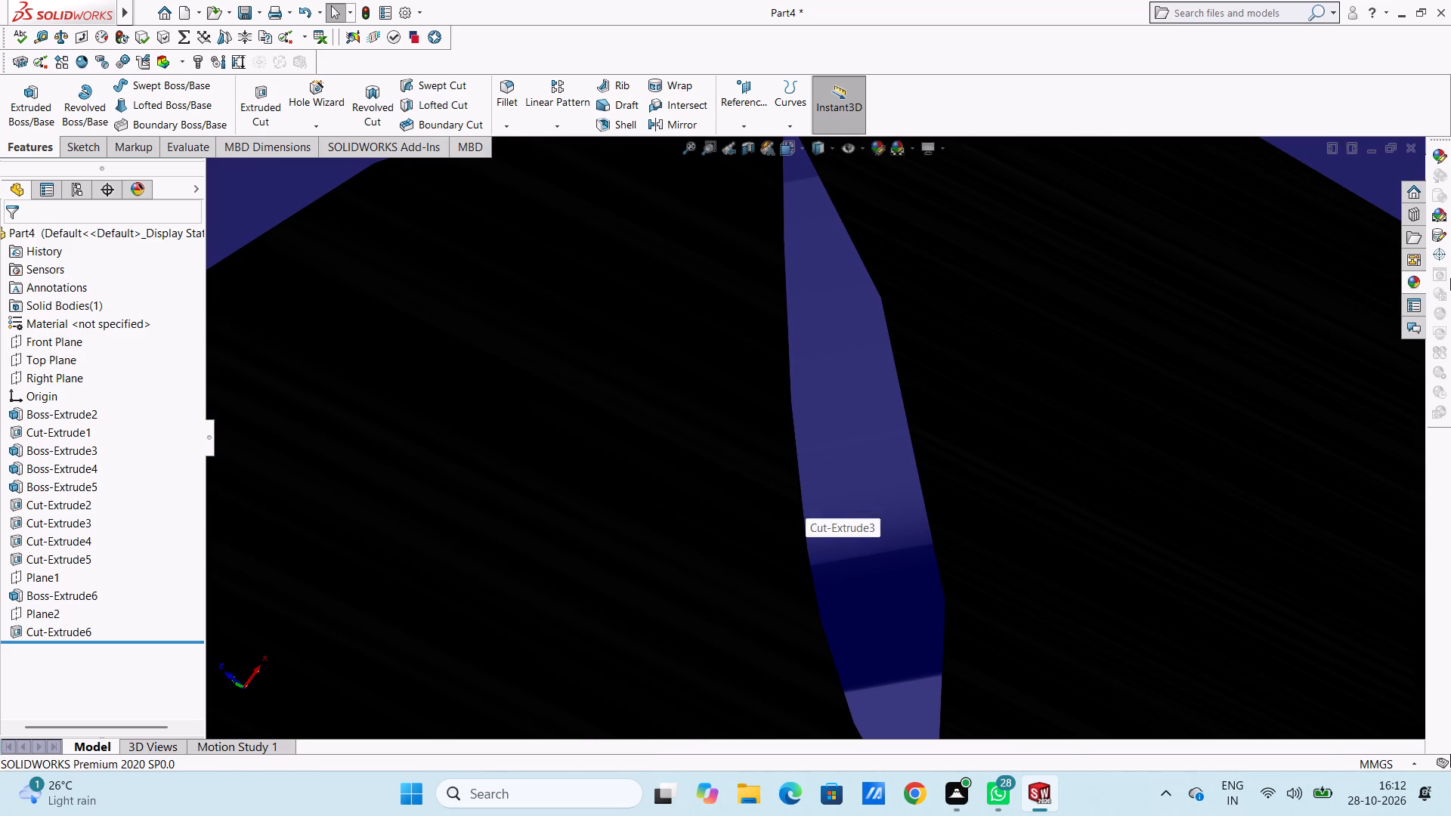
pyautogui.click(1419, 280)
pyautogui.moveTo(1304, 495); pyautogui.dragTo(844, 420)
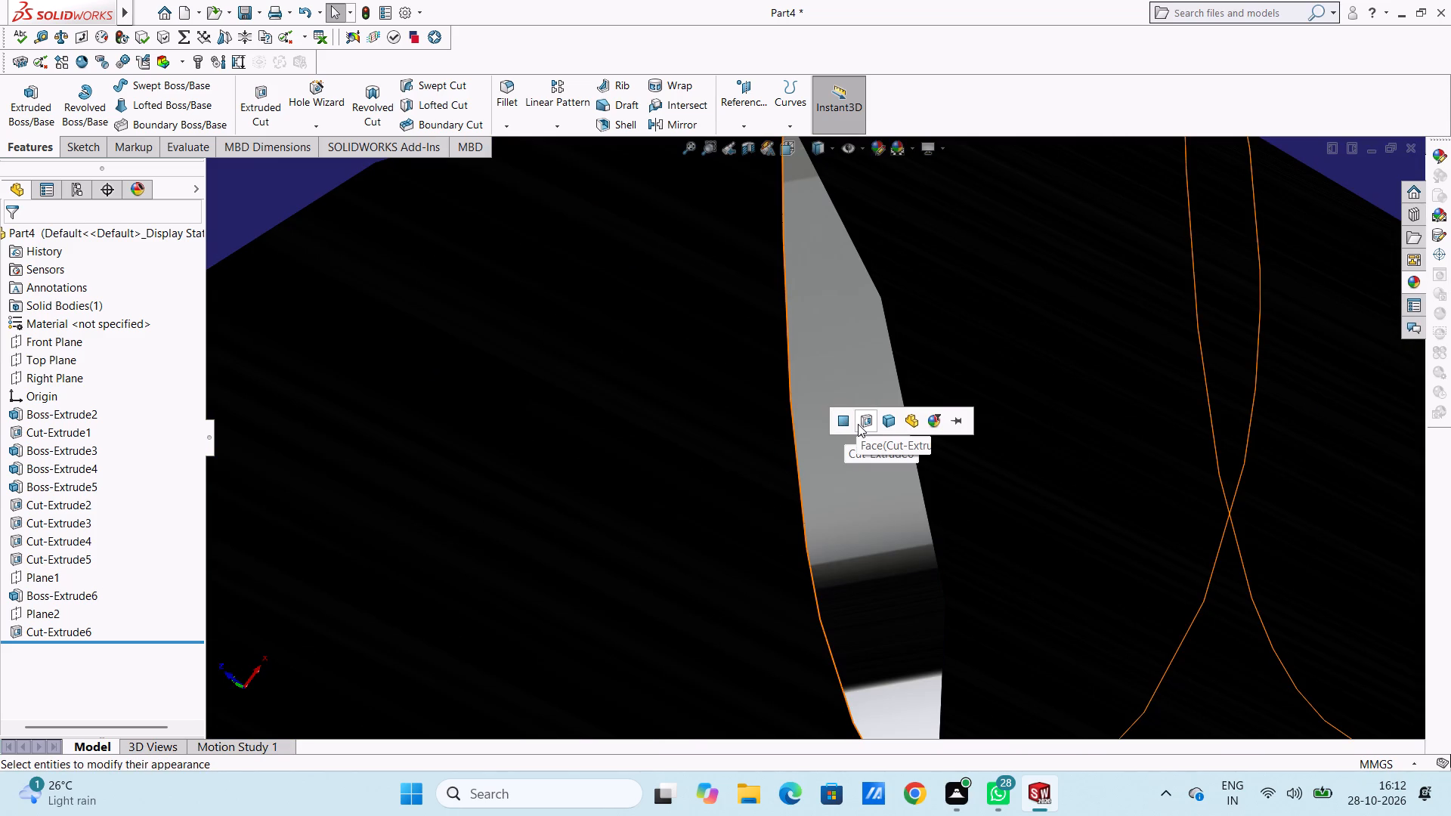
pyautogui.click(862, 429)
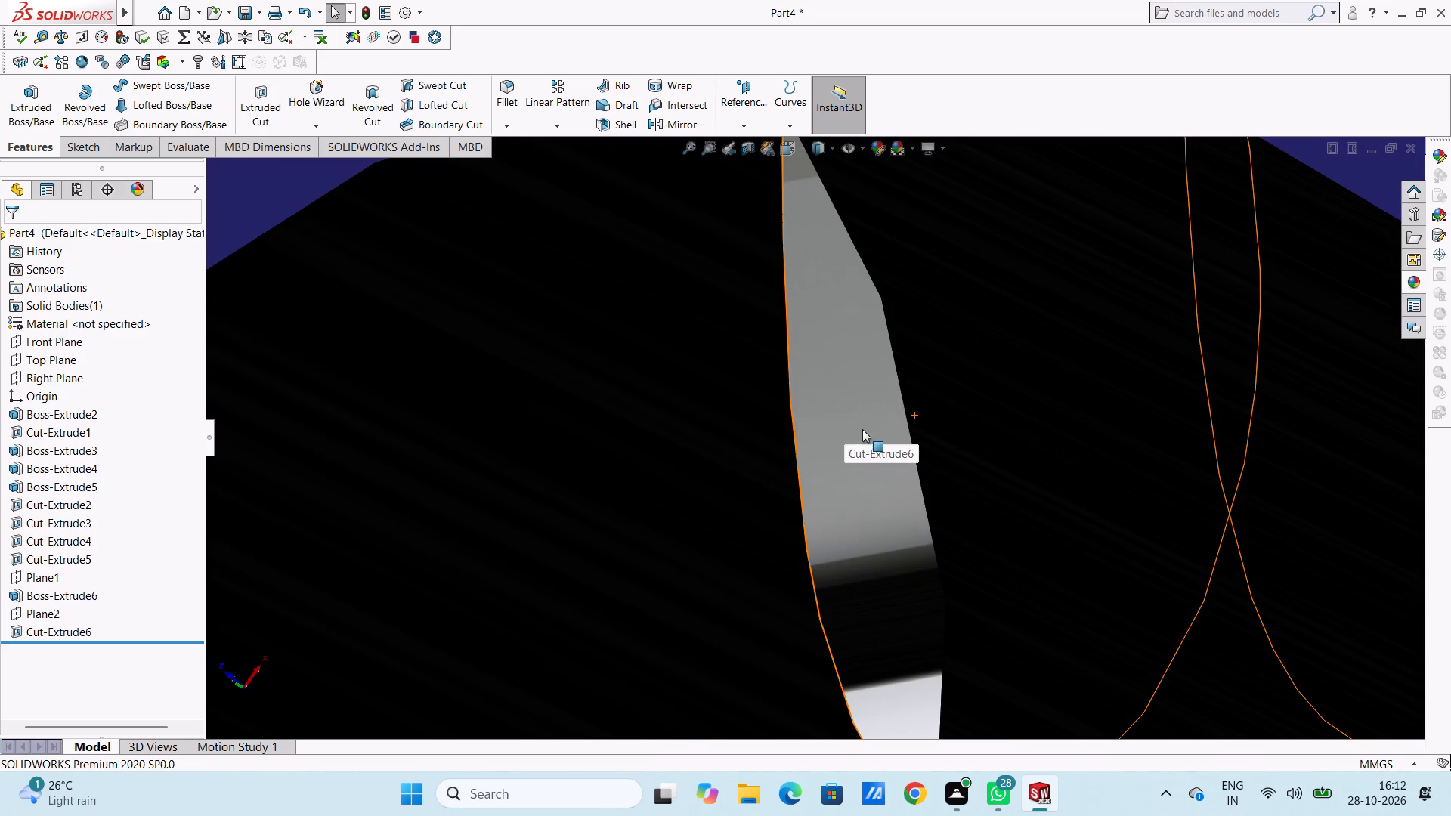
# Inspect the coloured part from below and above, finishing in the isometric view with nothing selected.
pyautogui.scroll(18, 862, 429)
pyautogui.scroll(4, 862, 430)
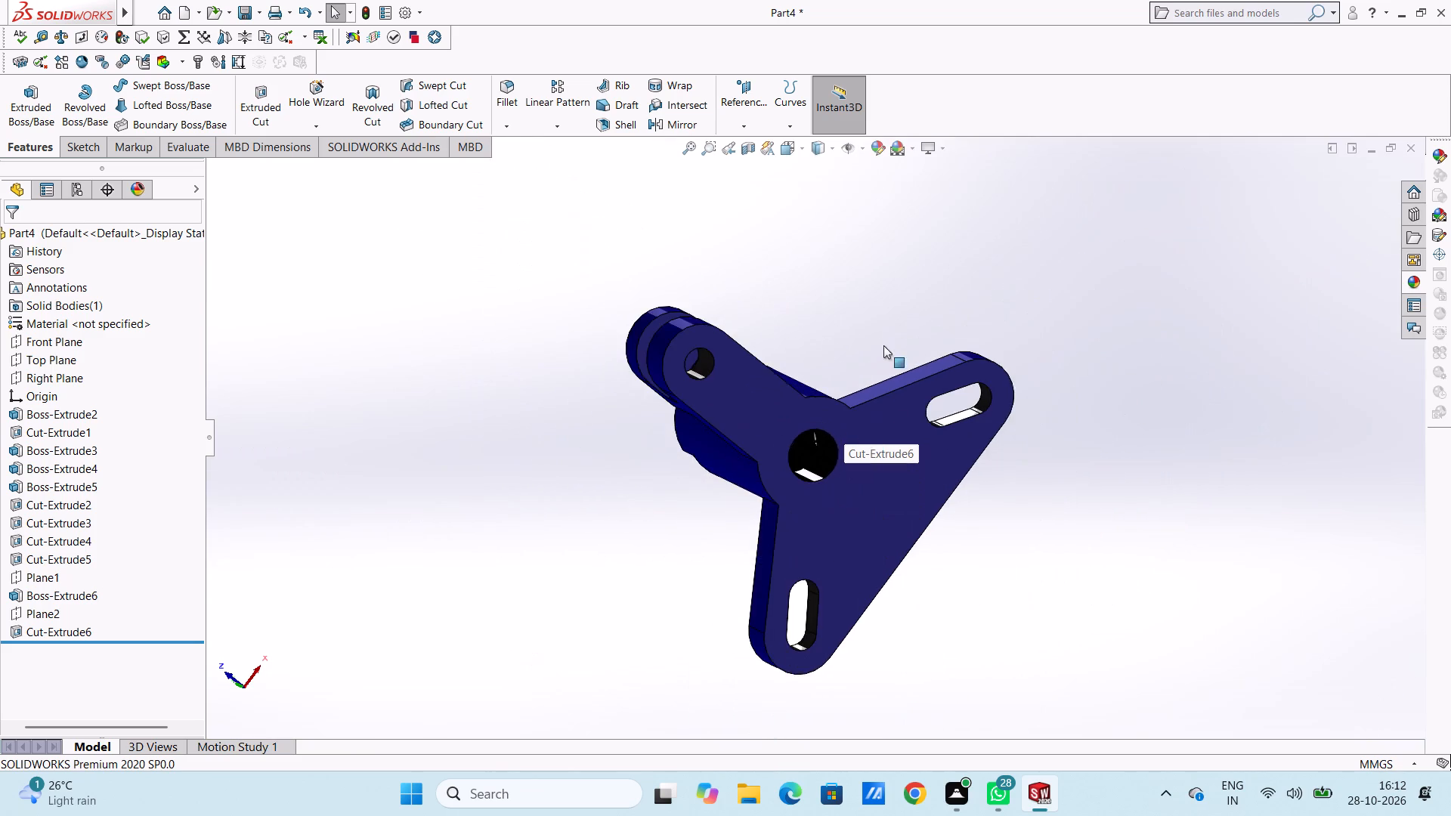
pyautogui.moveTo(883, 345); pyautogui.dragTo(905, 759, button='middle')
pyautogui.moveTo(992, 348); pyautogui.dragTo(983, 487, button='middle')
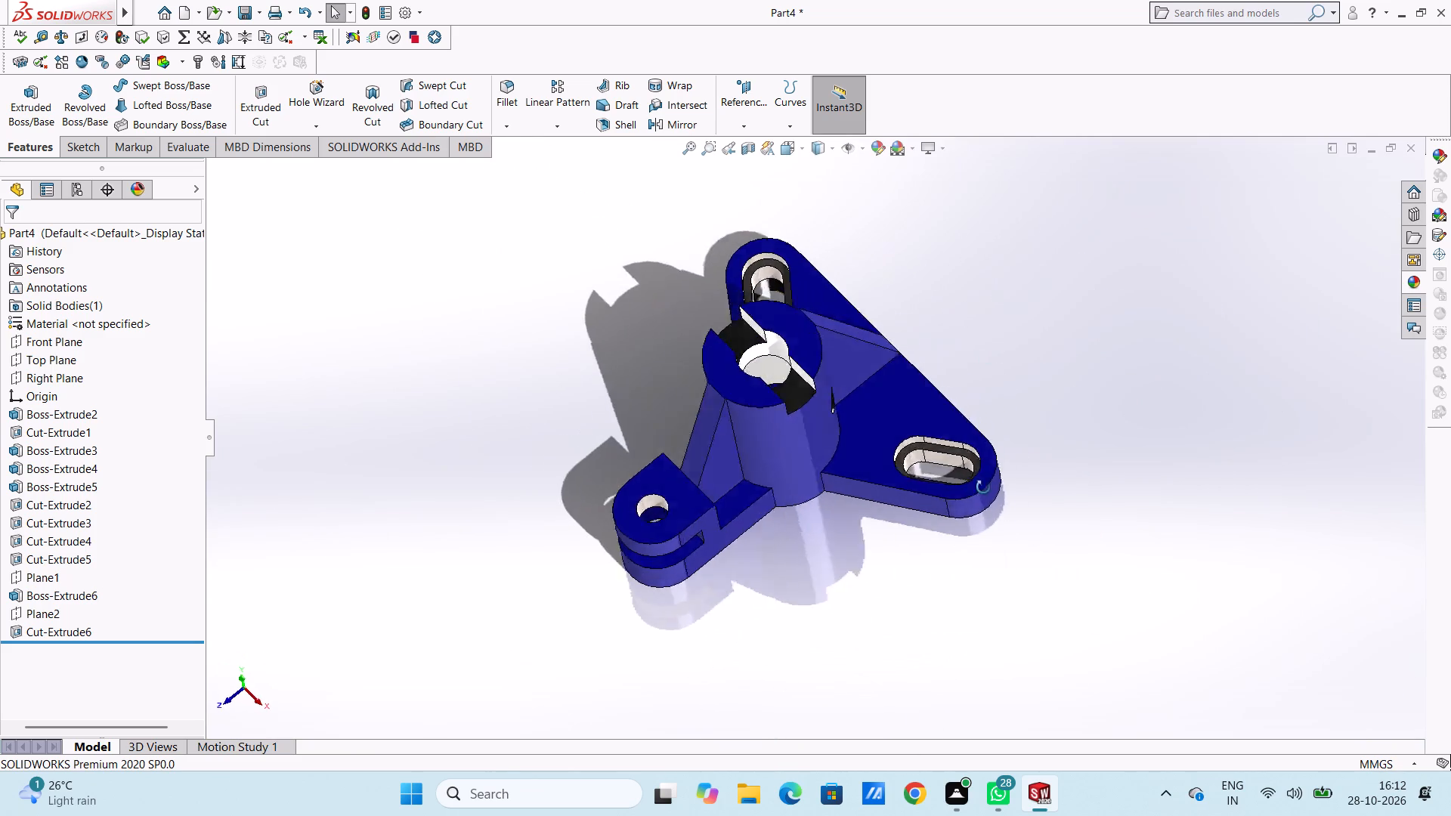
pyautogui.moveTo(983, 487); pyautogui.dragTo(1004, 459, button='middle')
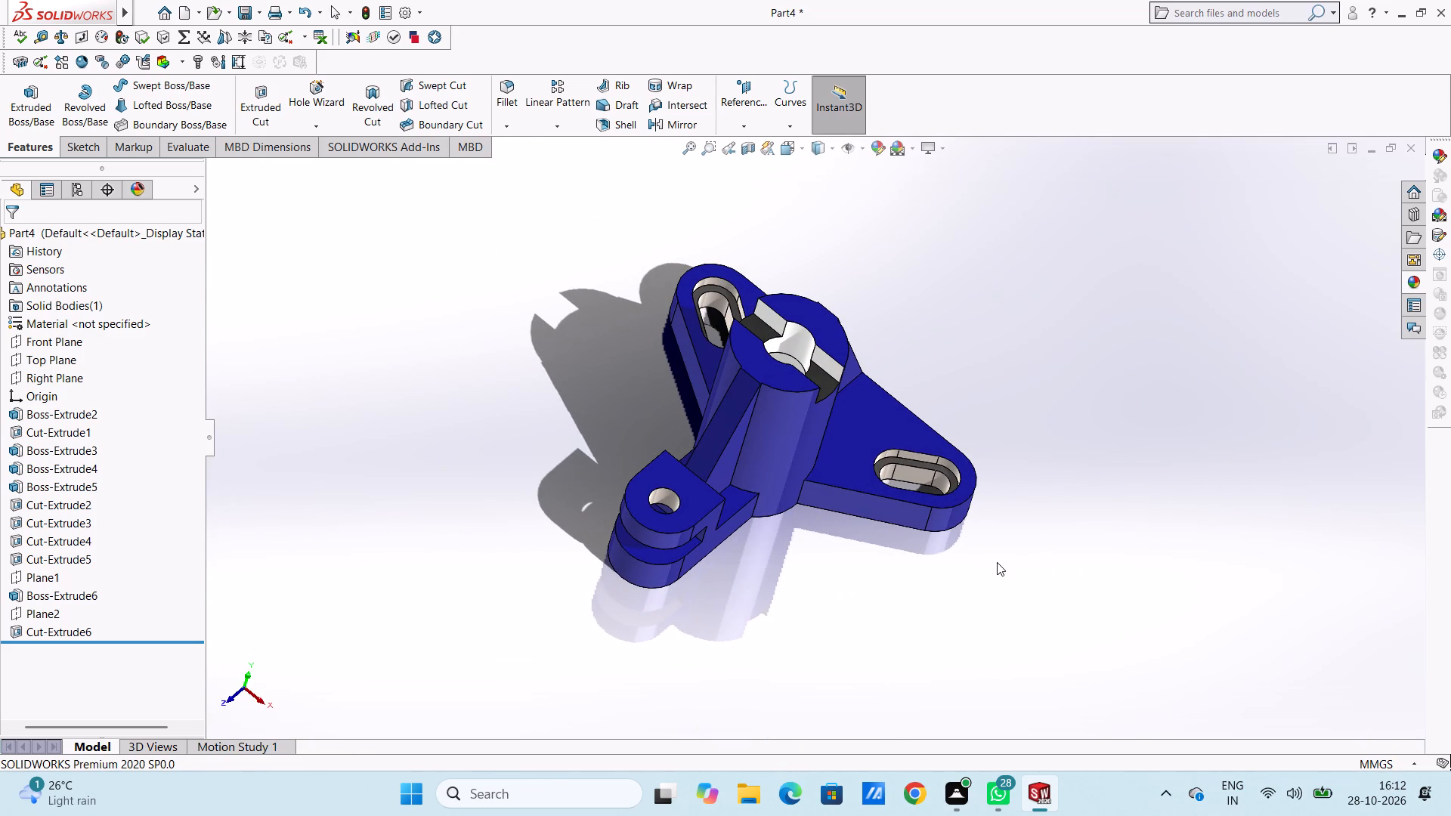
pyautogui.hotkey('ctrl', '7')
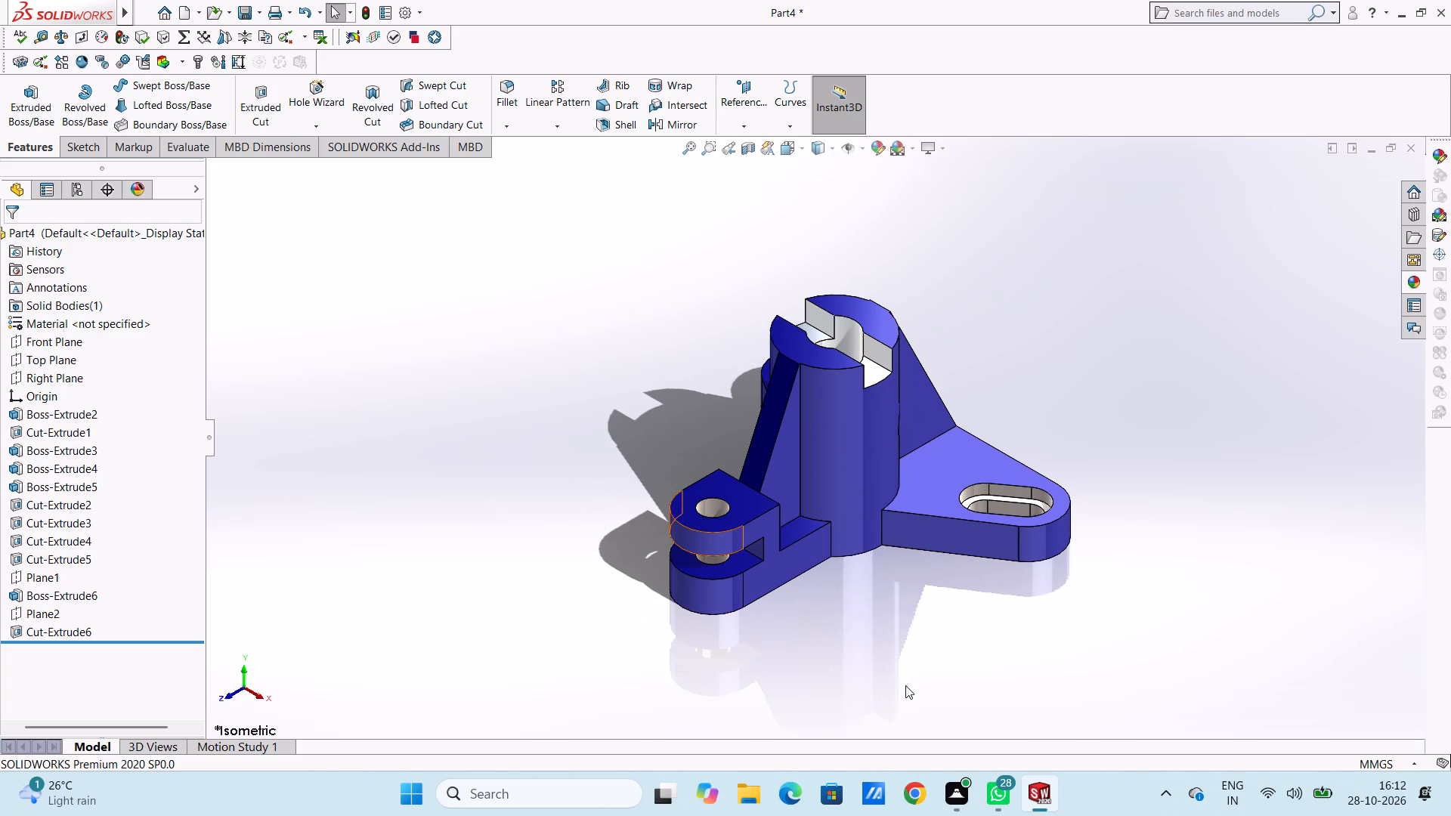
pyautogui.press('Escape')
pyautogui.press('Escape')
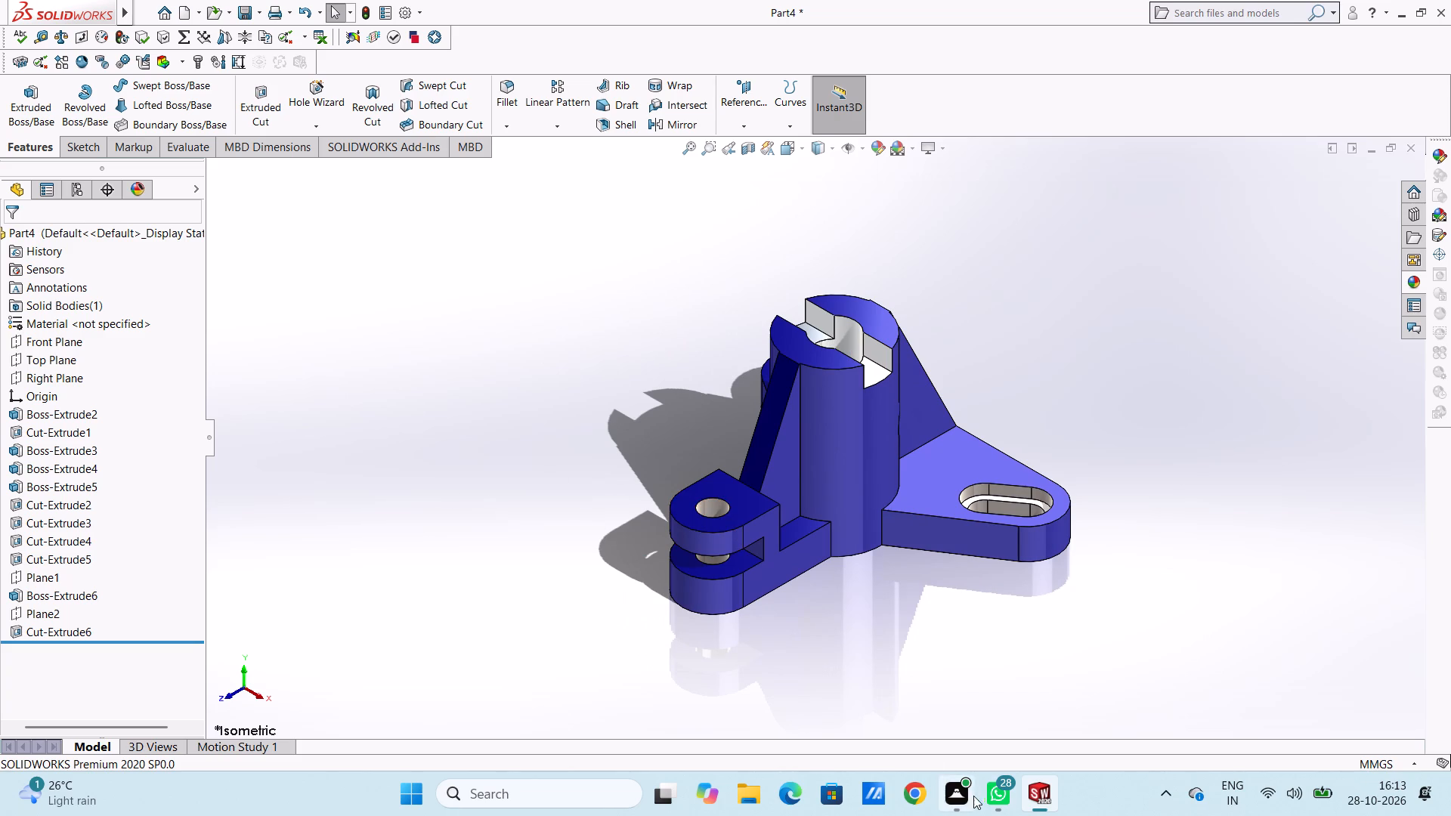
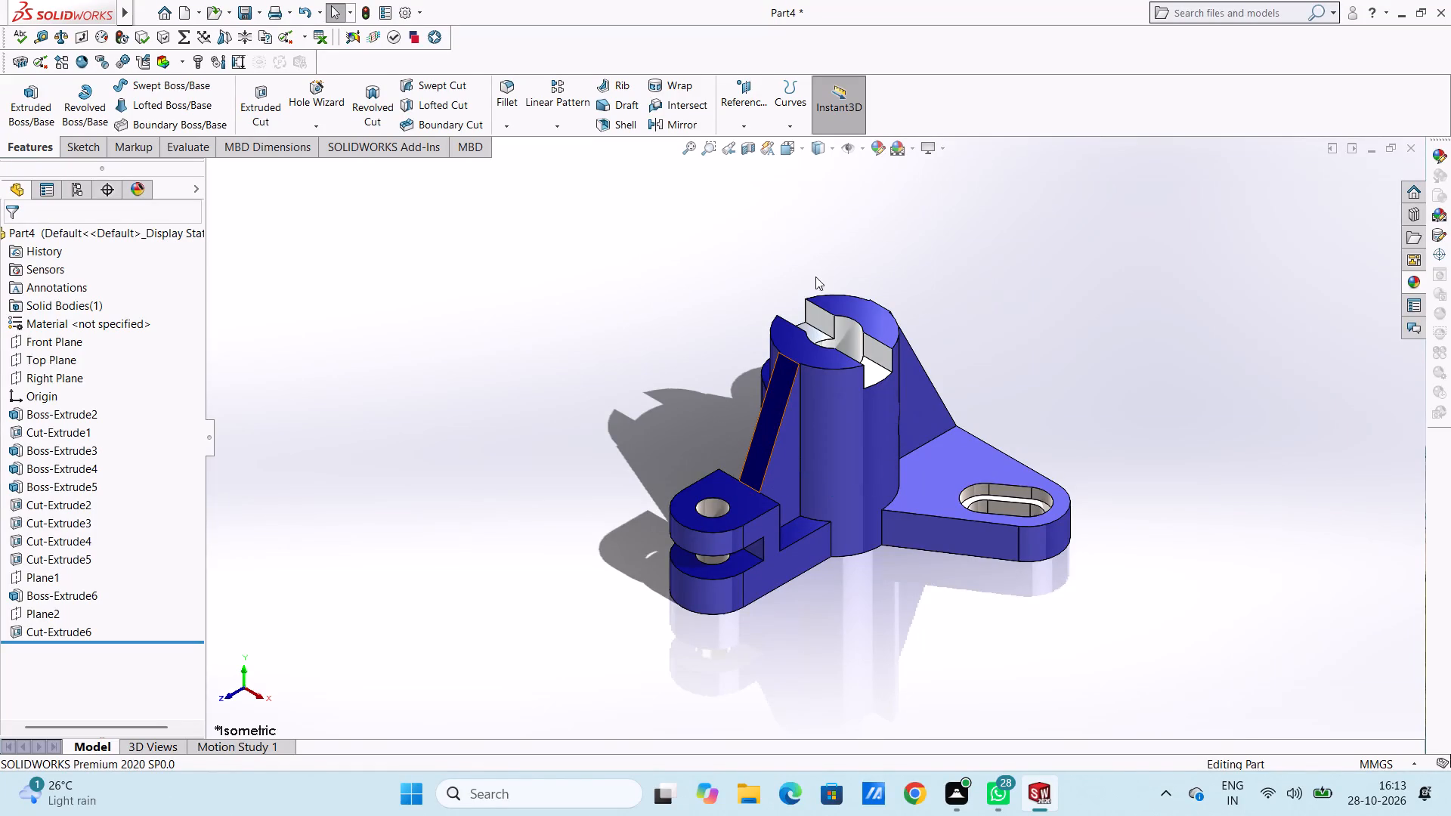
# Examine the coloured bores and cuts in a Front Plane section view, then restore the uncut part in isometric view.
pyautogui.moveTo(732, 425); pyautogui.dragTo(722, 358, button='middle')
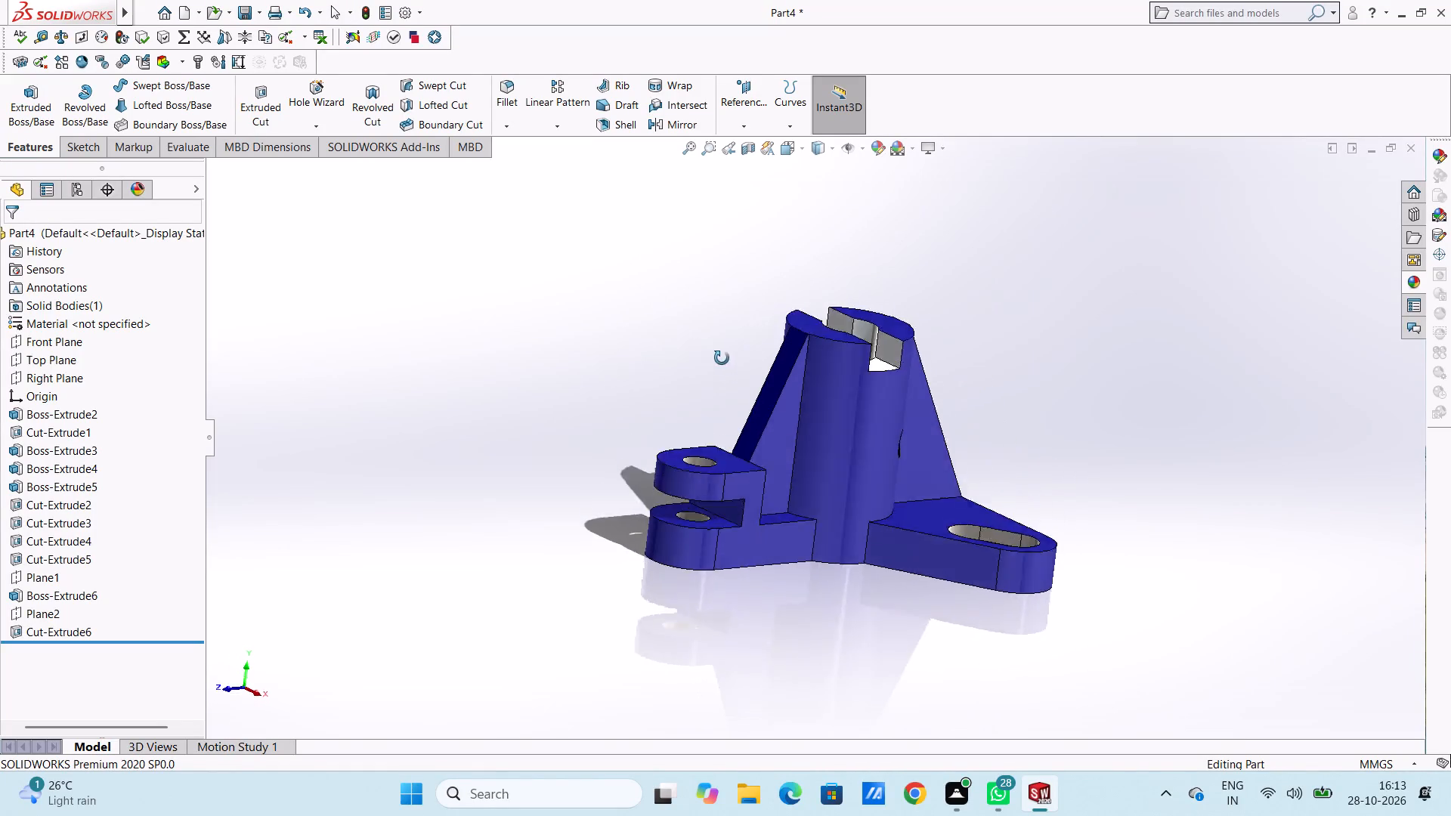
pyautogui.moveTo(722, 358); pyautogui.dragTo(697, 590, button='middle')
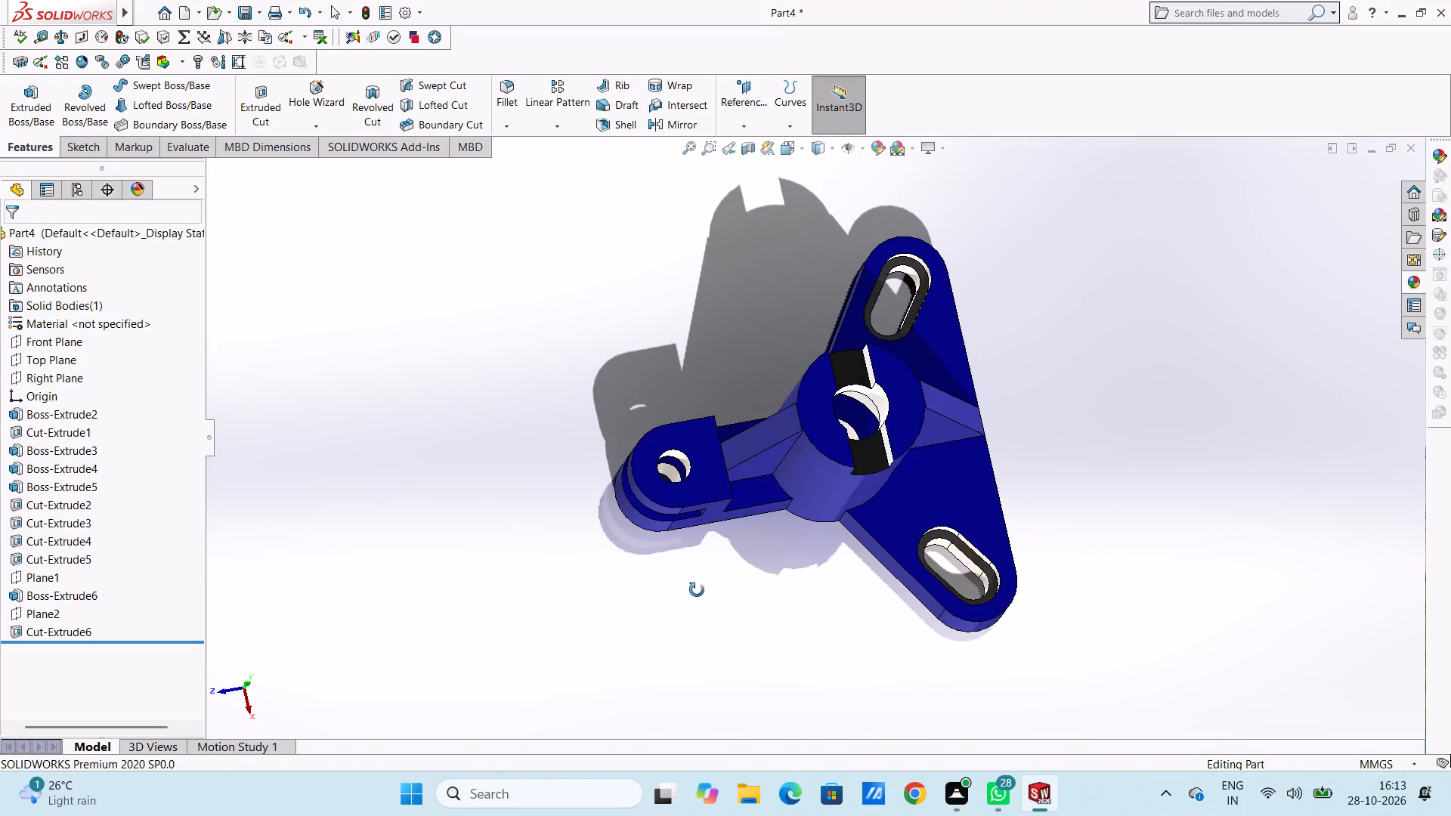
pyautogui.moveTo(697, 590); pyautogui.dragTo(688, 592, button='middle')
pyautogui.click(745, 147)
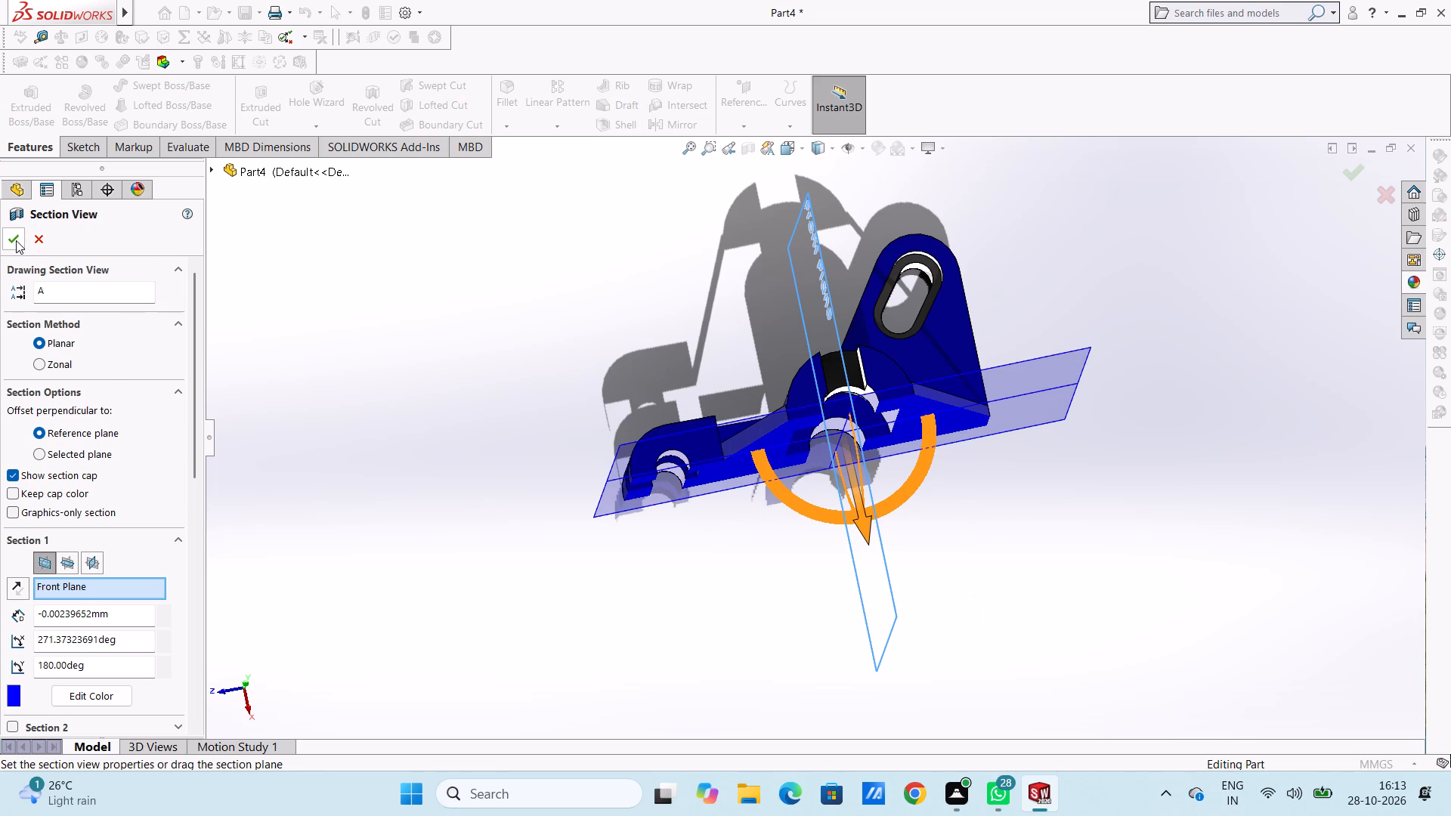
pyautogui.click(16, 240)
pyautogui.moveTo(708, 466); pyautogui.dragTo(657, 243, button='middle')
pyautogui.moveTo(743, 430); pyautogui.dragTo(794, 392, button='middle')
pyautogui.scroll(-1, 753, 422)
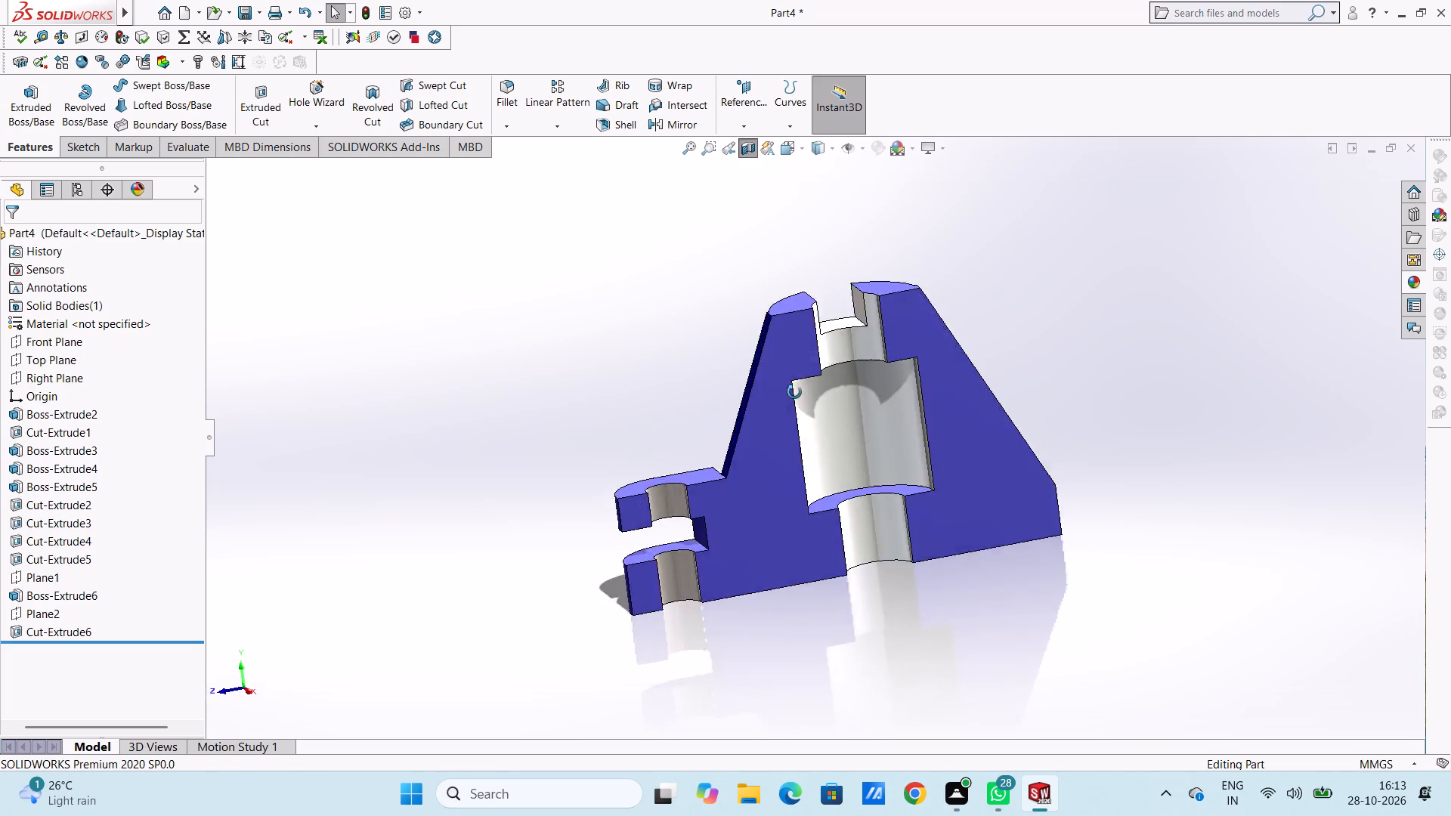
pyautogui.moveTo(794, 392); pyautogui.dragTo(716, 419, button='middle')
pyautogui.scroll(1, 716, 419)
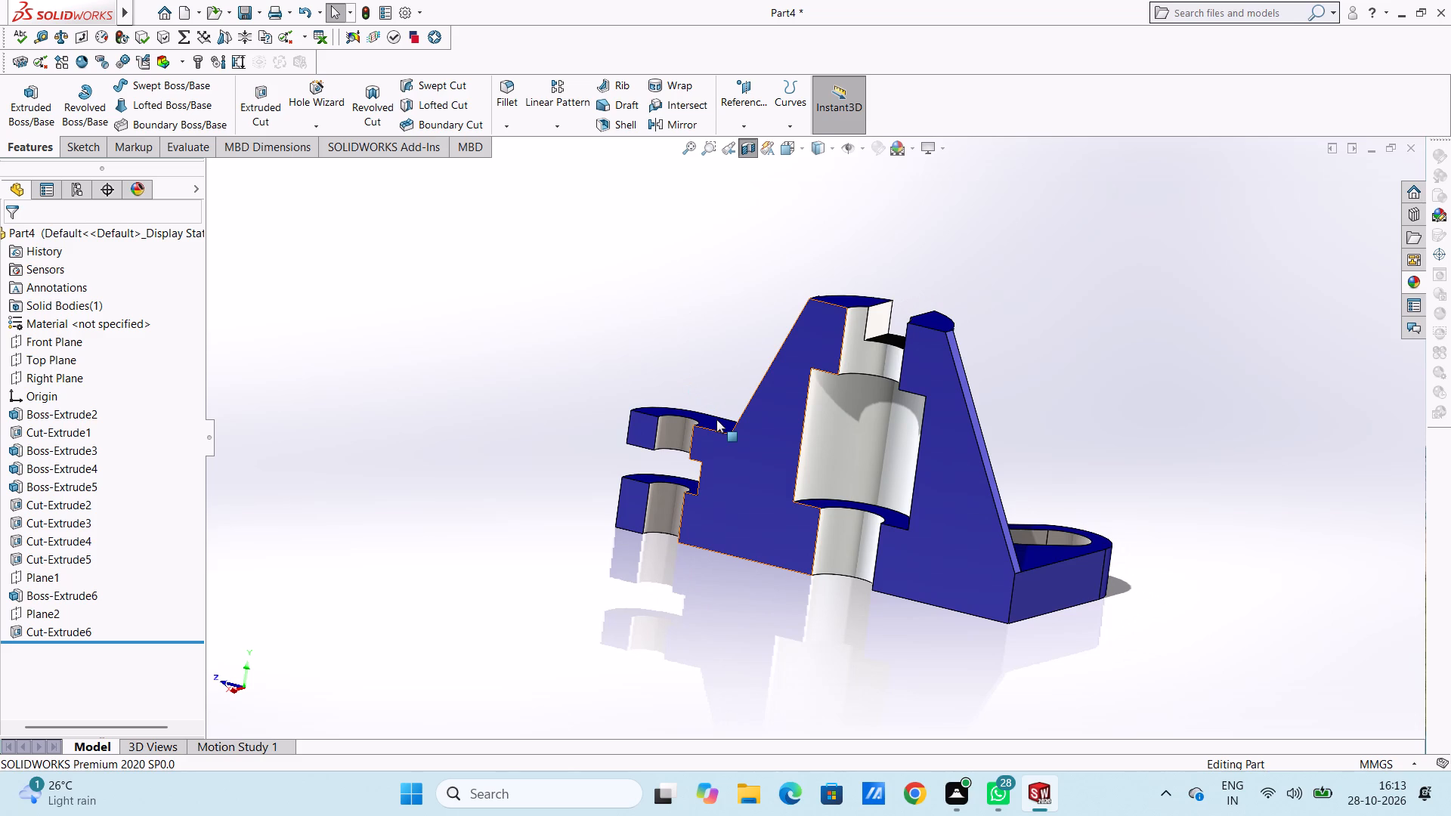
pyautogui.moveTo(862, 454); pyautogui.dragTo(907, 408, button='middle')
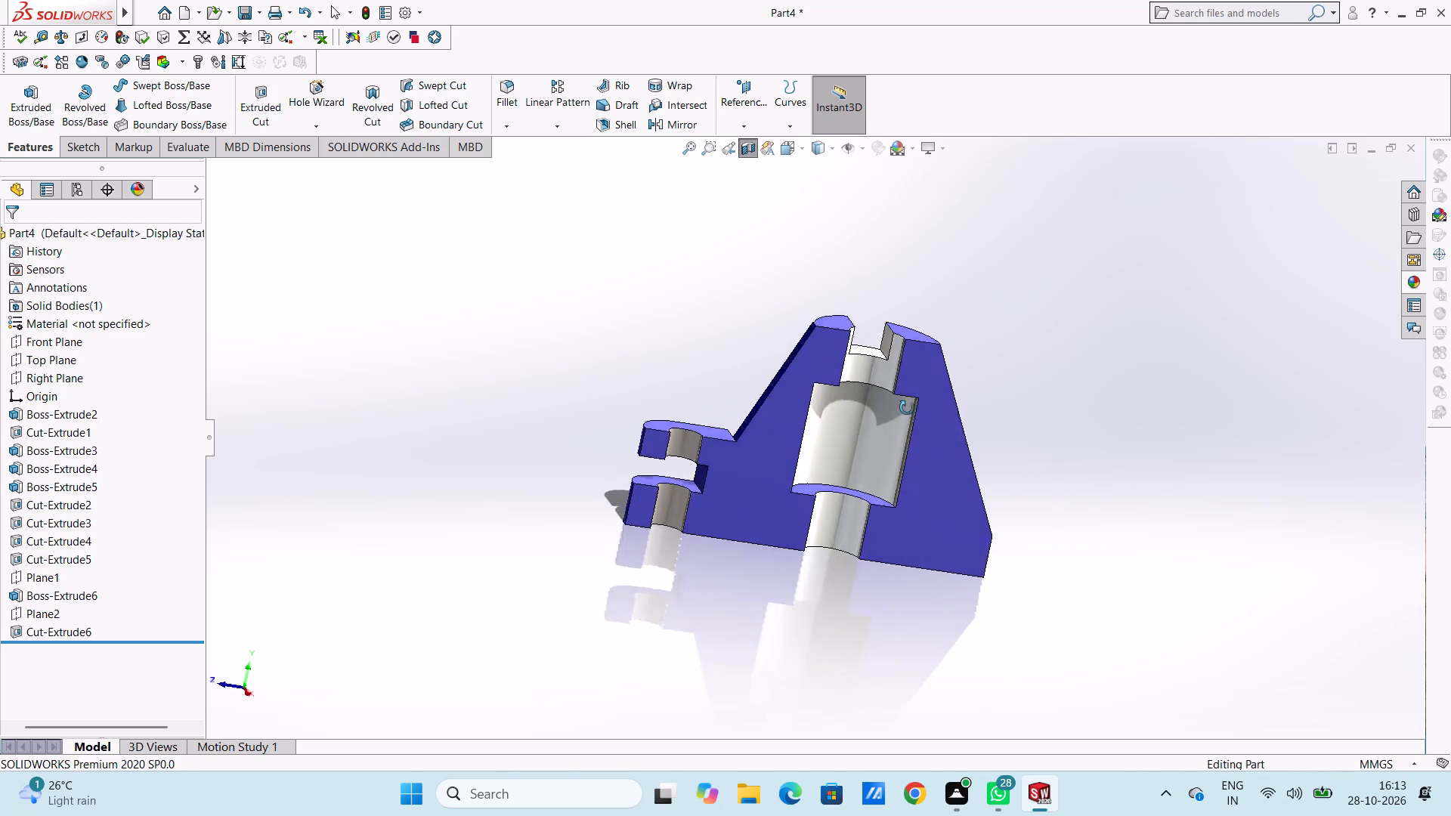
pyautogui.moveTo(907, 408); pyautogui.dragTo(904, 406, button='middle')
pyautogui.scroll(-1, 905, 408)
pyautogui.moveTo(822, 356); pyautogui.dragTo(644, 384, button='middle')
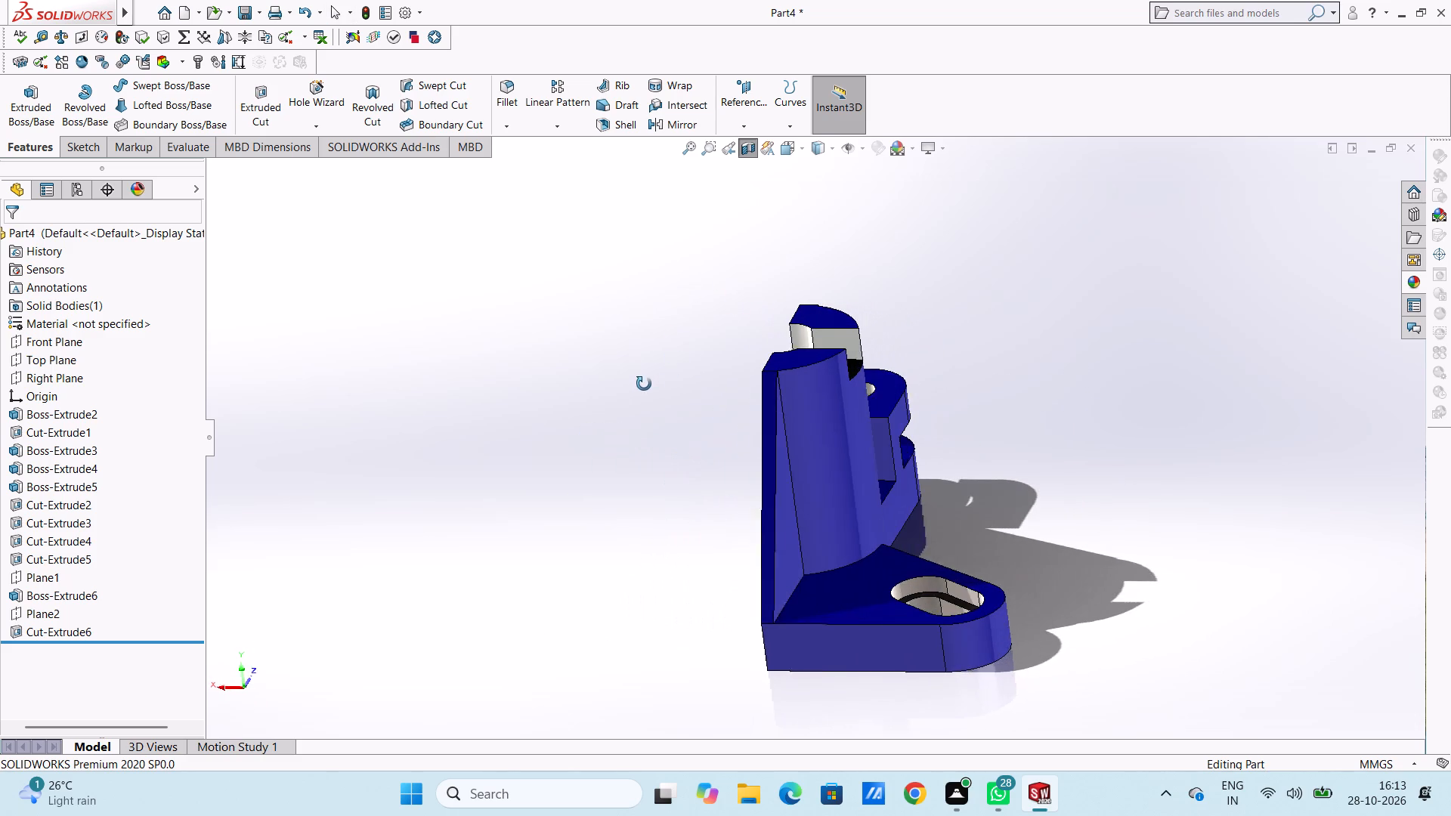
pyautogui.moveTo(644, 384); pyautogui.dragTo(642, 385, button='middle')
pyautogui.click(750, 153)
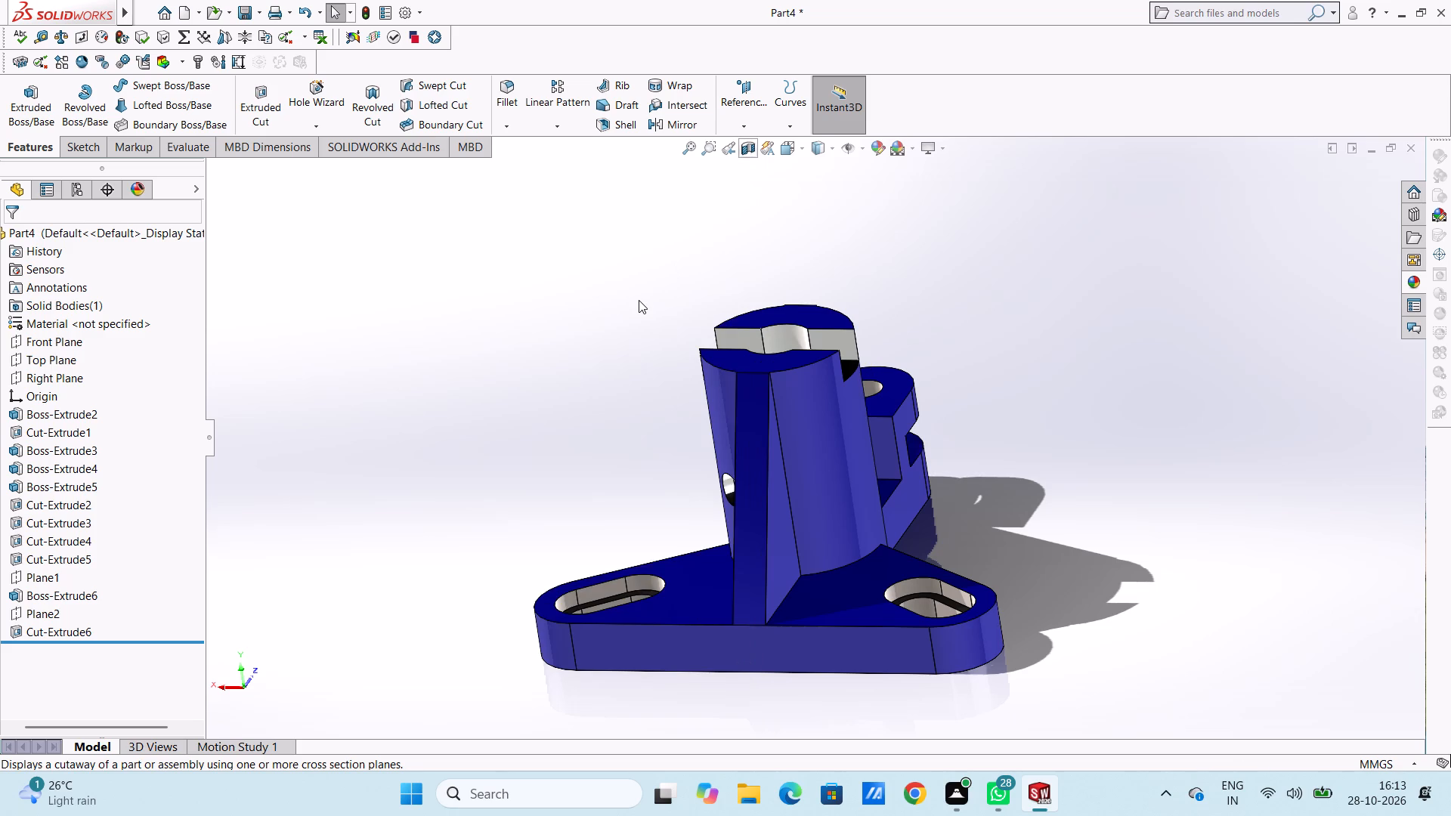
pyautogui.hotkey('ctrl', '7')
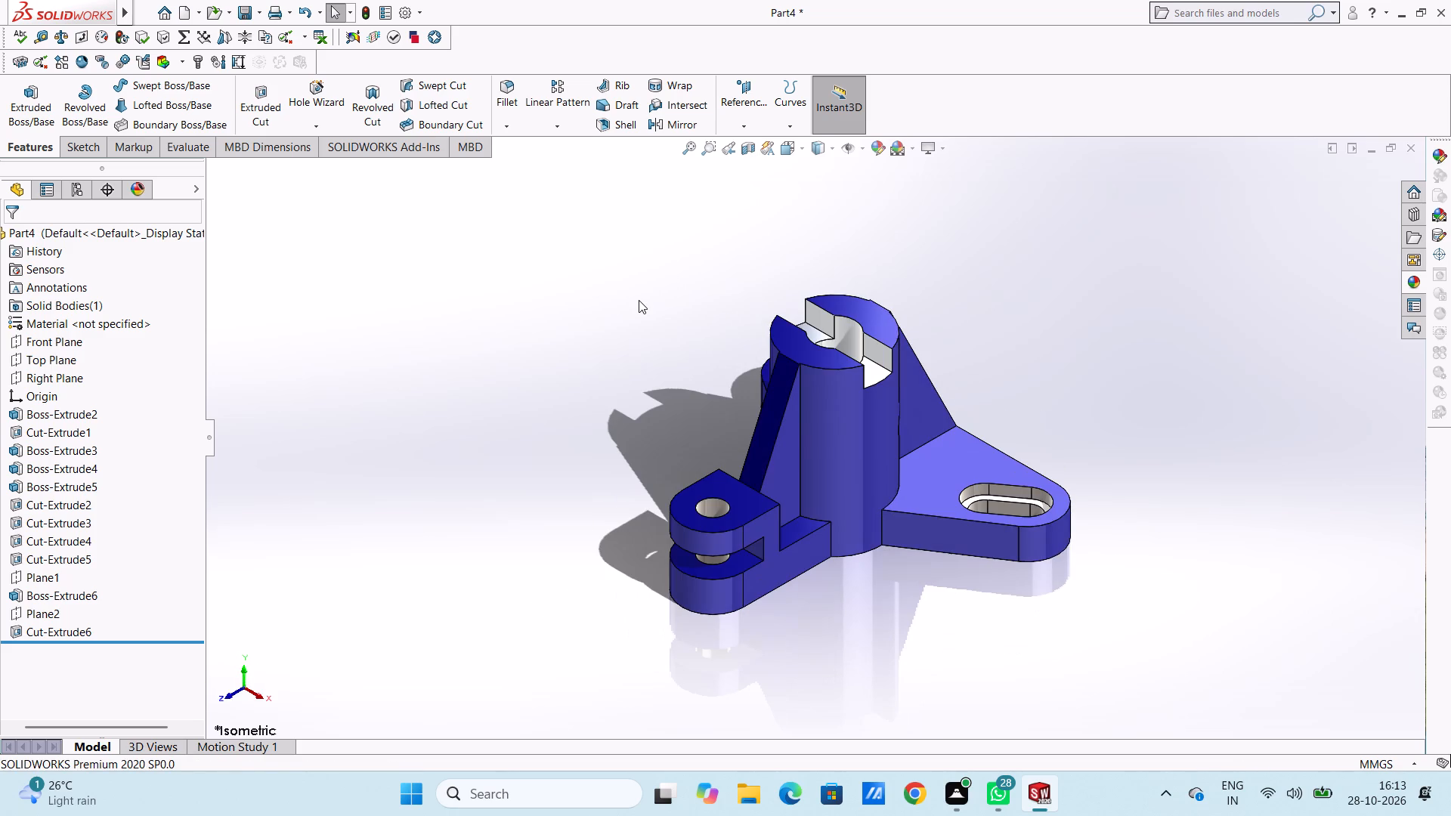
# Save the part in the Documents folder as Tri-Arm Trunnion Pivot Bracket 115x80mm.
pyautogui.hotkey('ctrl', 's')
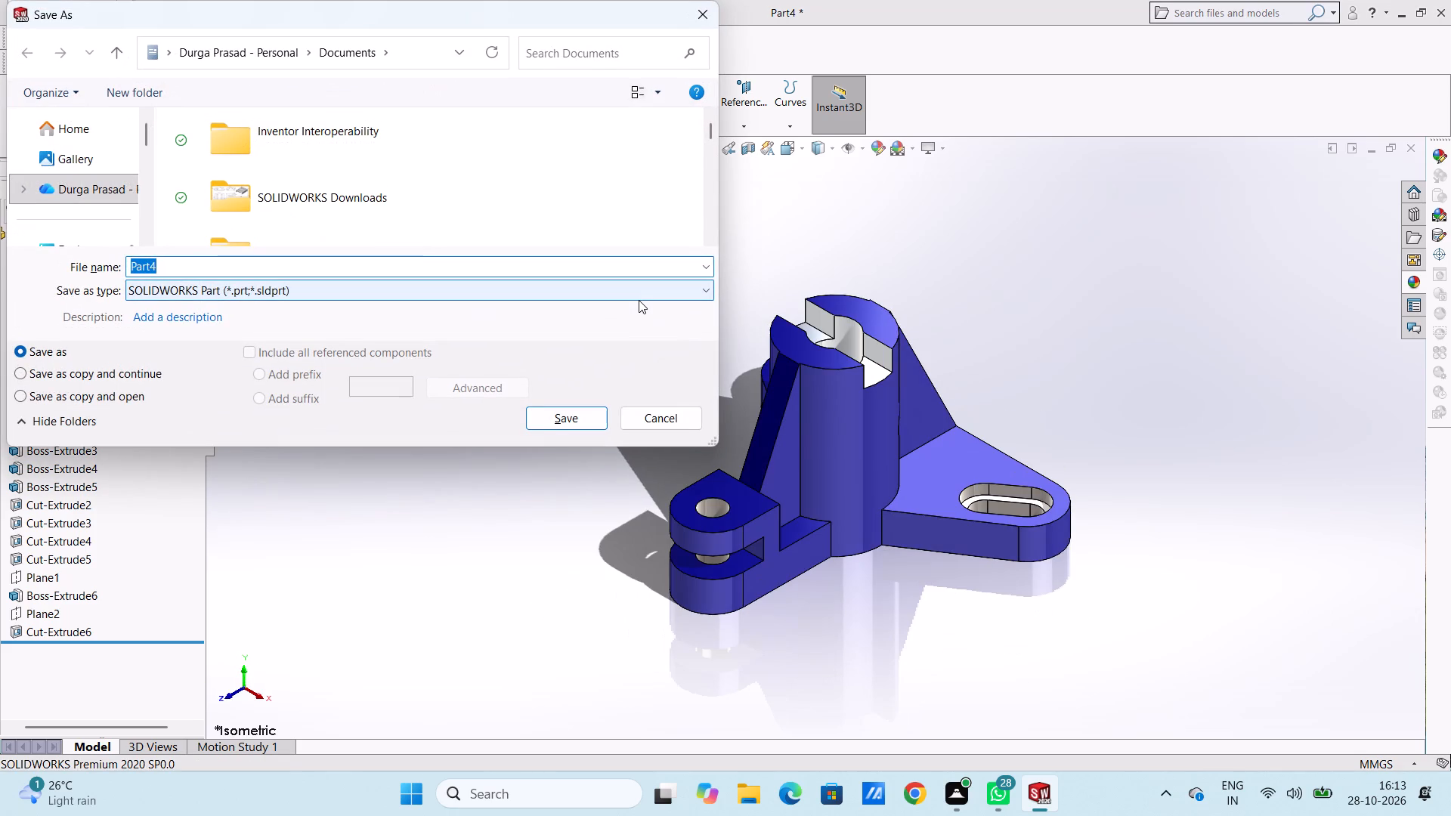
pyautogui.hotkey('ctrl', 'v')
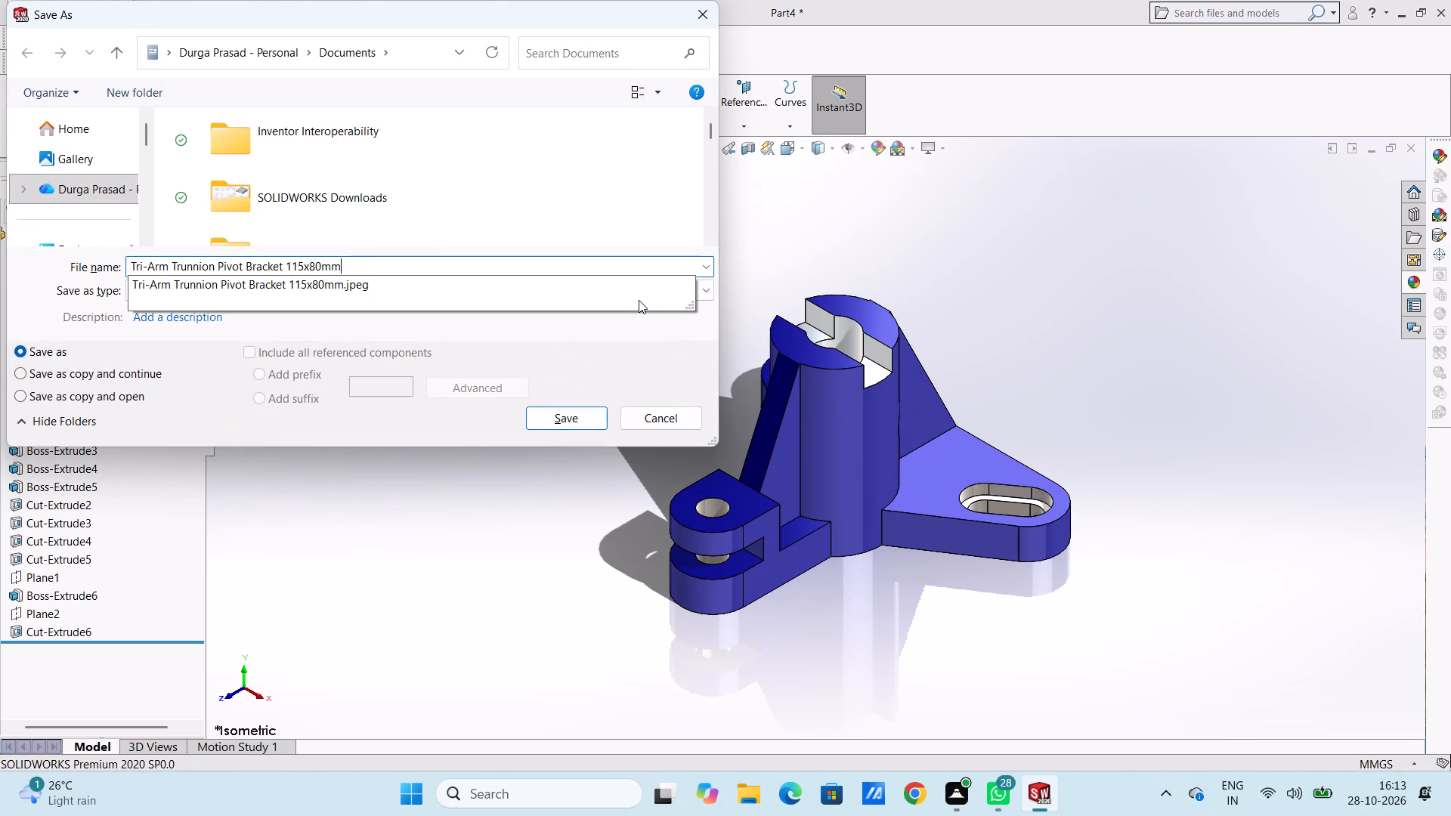
pyautogui.click(559, 424)
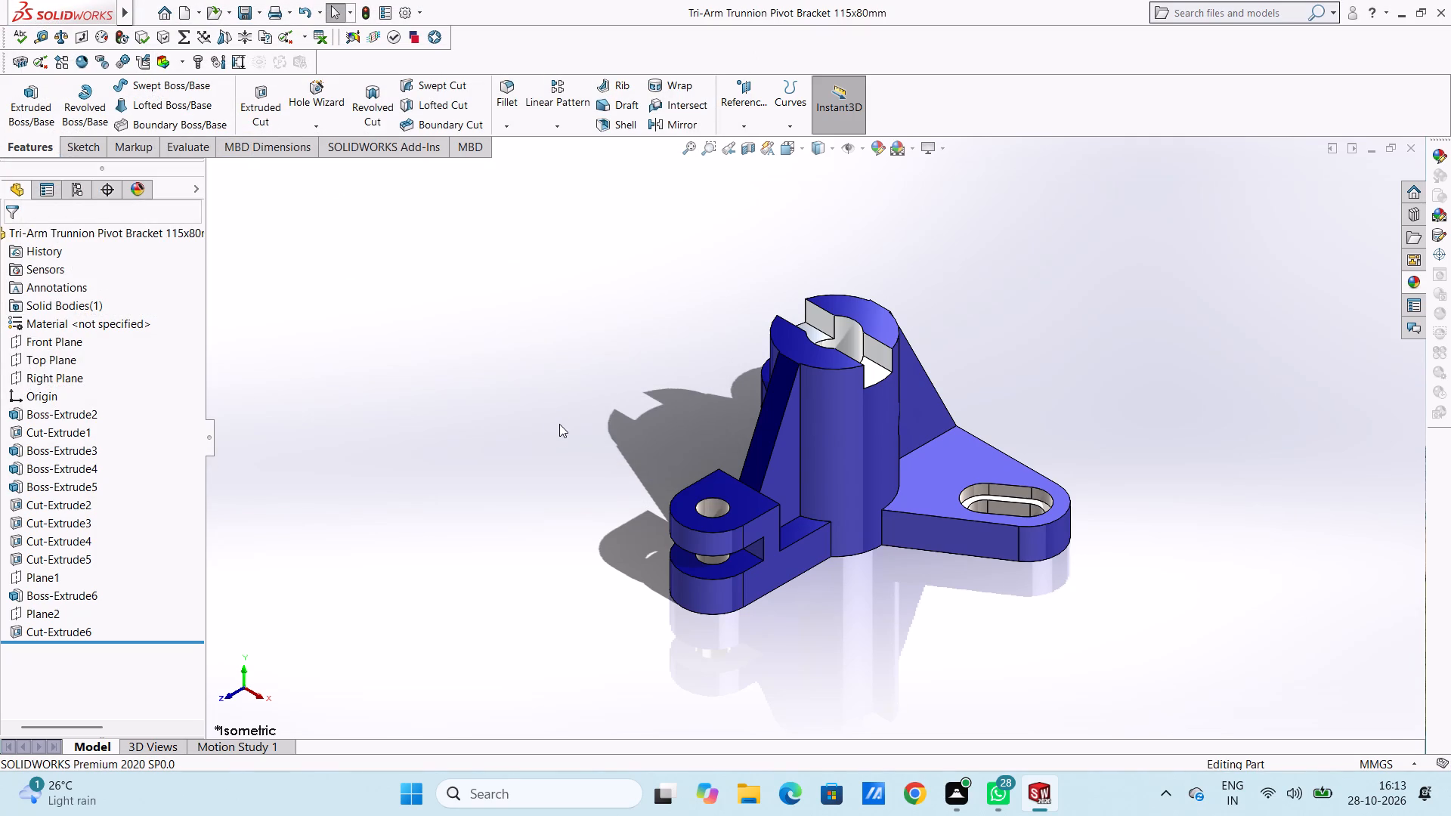
# Save a PDF version of the part in Documents under the name Tri-Arm Trunnion Pivot Bracket 115x80mm.
pyautogui.click(257, 9)
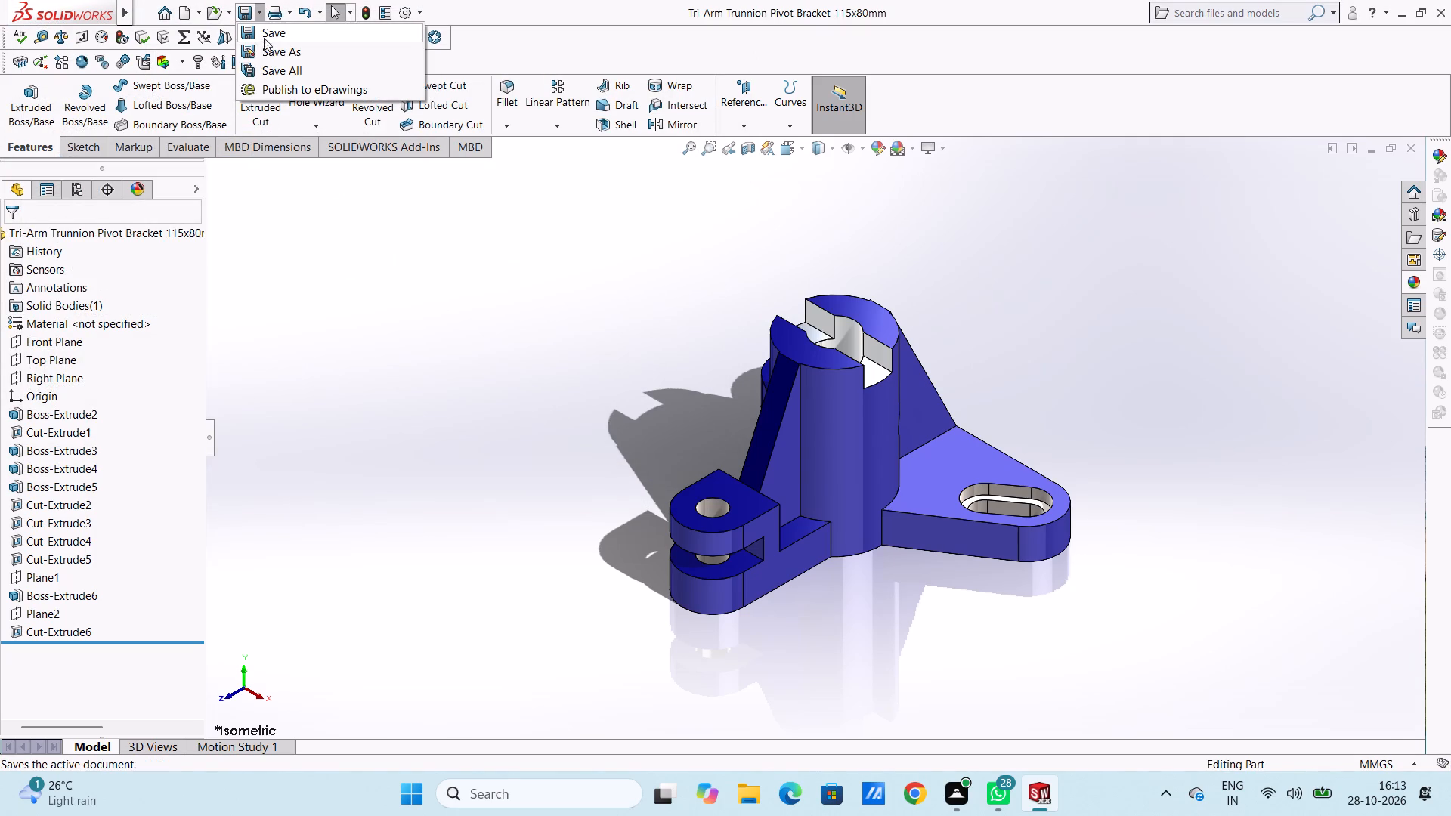
pyautogui.click(266, 54)
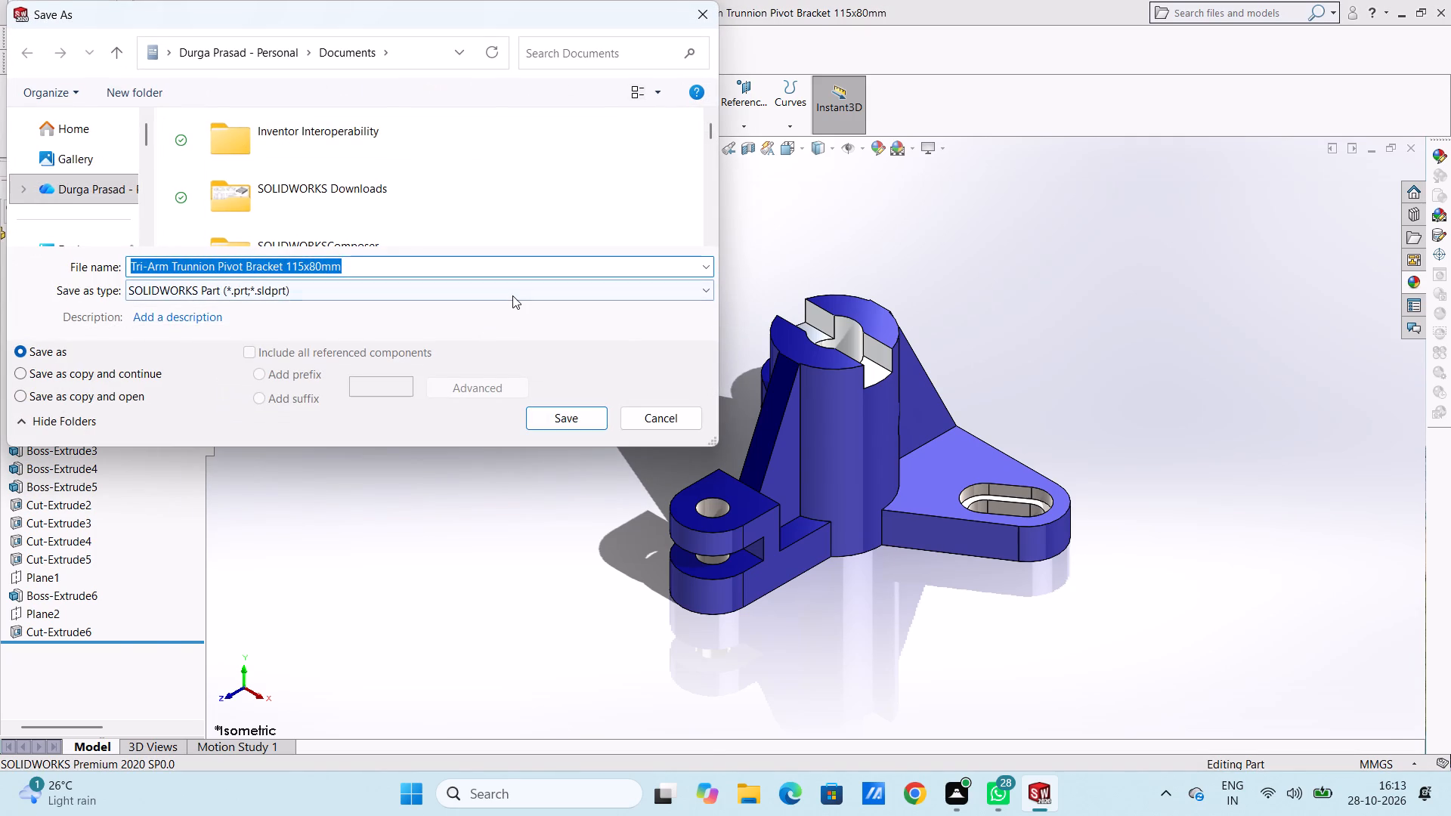
pyautogui.click(512, 295)
pyautogui.click(461, 418)
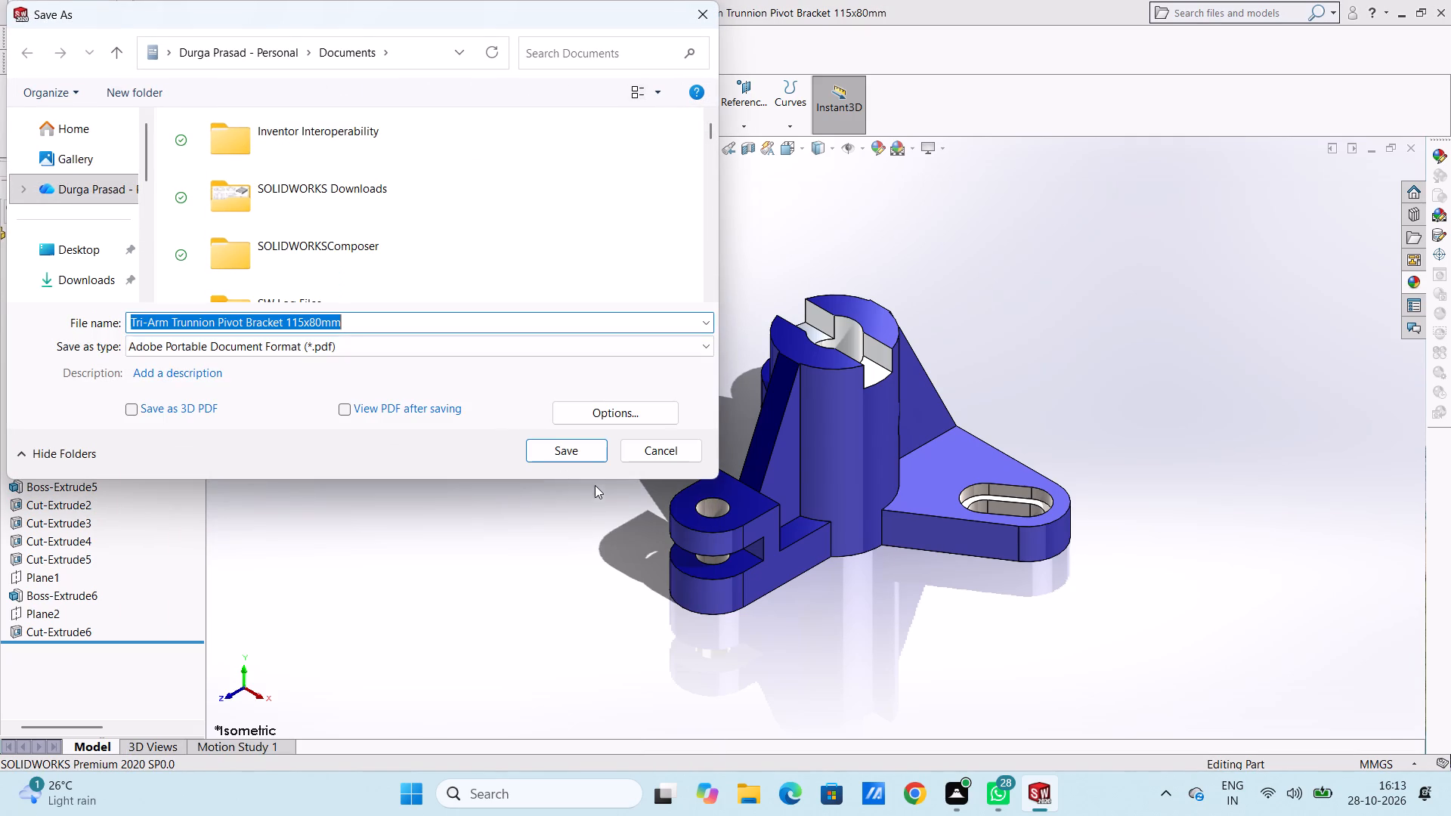
pyautogui.click(586, 455)
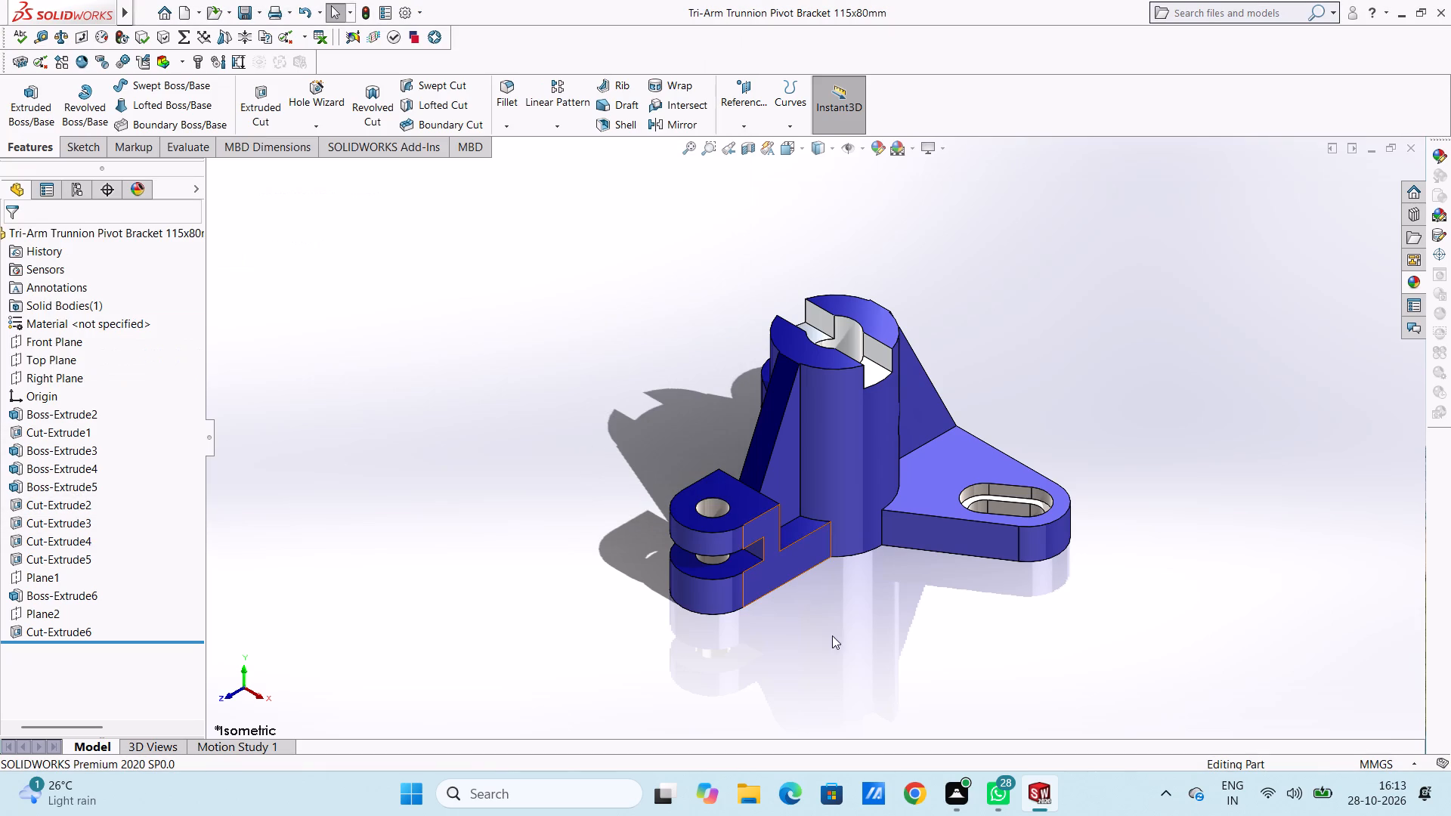